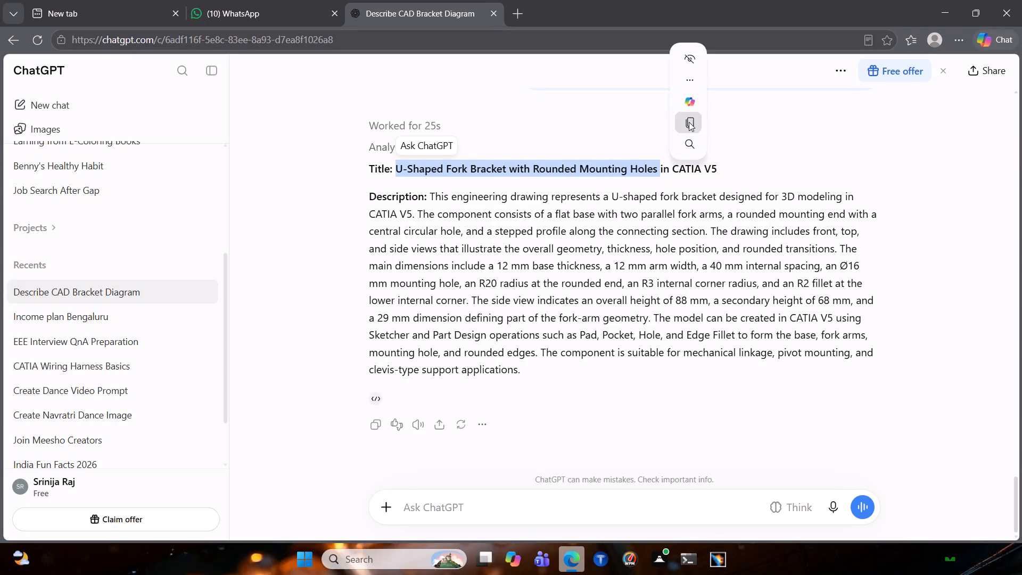
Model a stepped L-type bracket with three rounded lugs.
Copy the selected title, switch to CATIA and set the part number to "U-Shaped Fork Bracket with Rounded Mounting Holes".
click(689, 118)
click(715, 557)
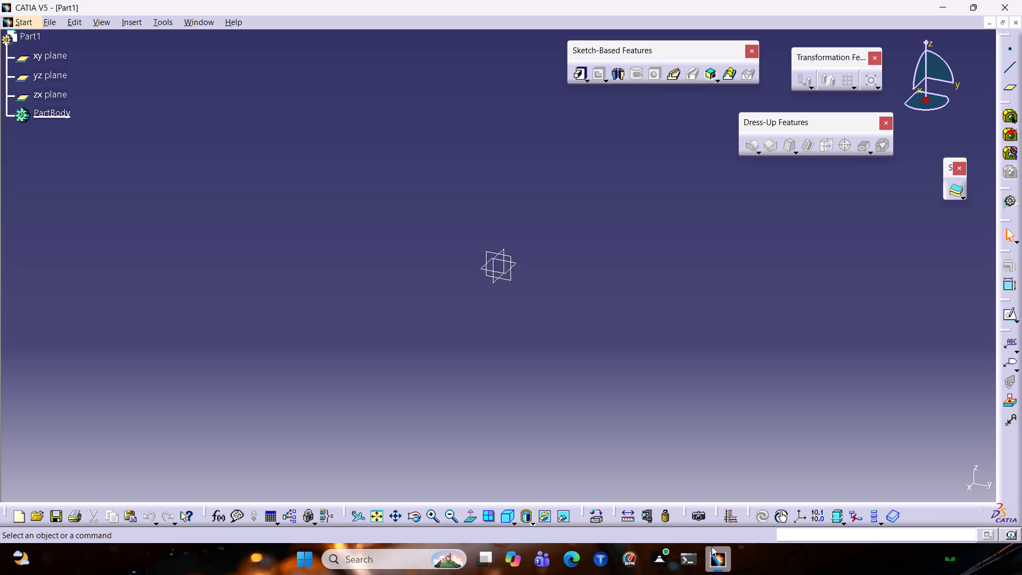
click(30, 38)
right_click(30, 38)
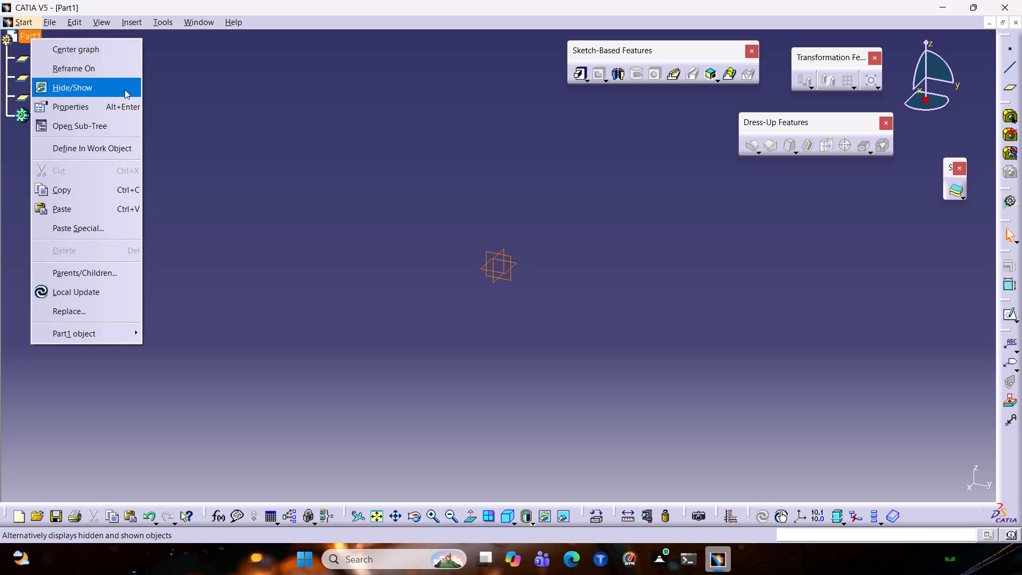
click(104, 111)
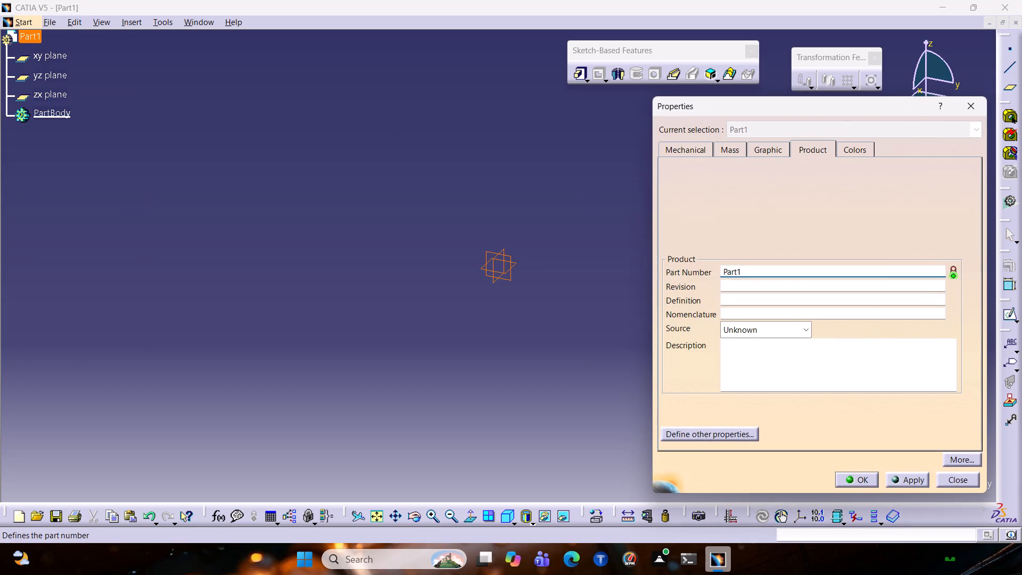
drag(756, 273, 703, 274)
key(ctrl+v)
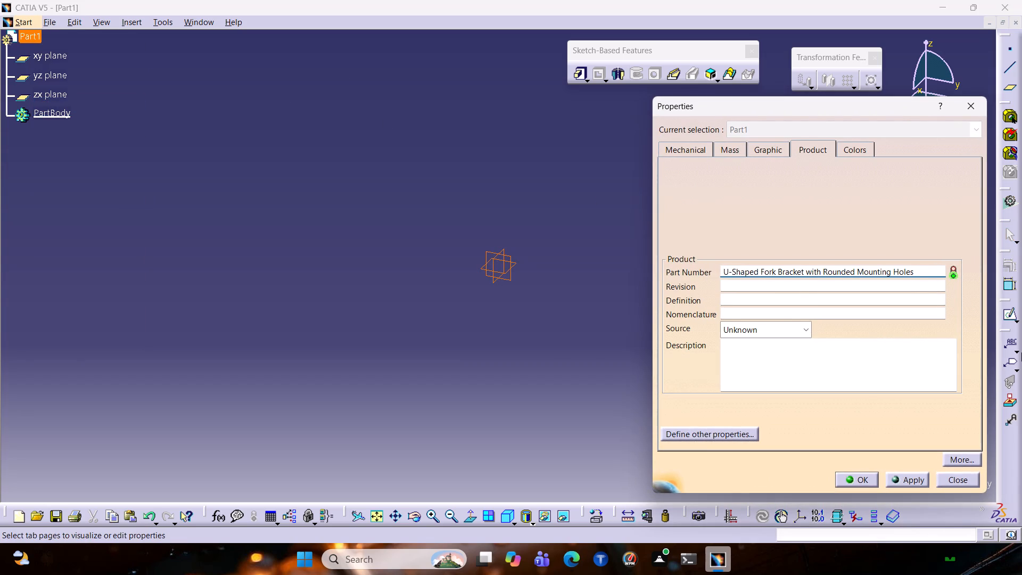
click(864, 489)
click(862, 480)
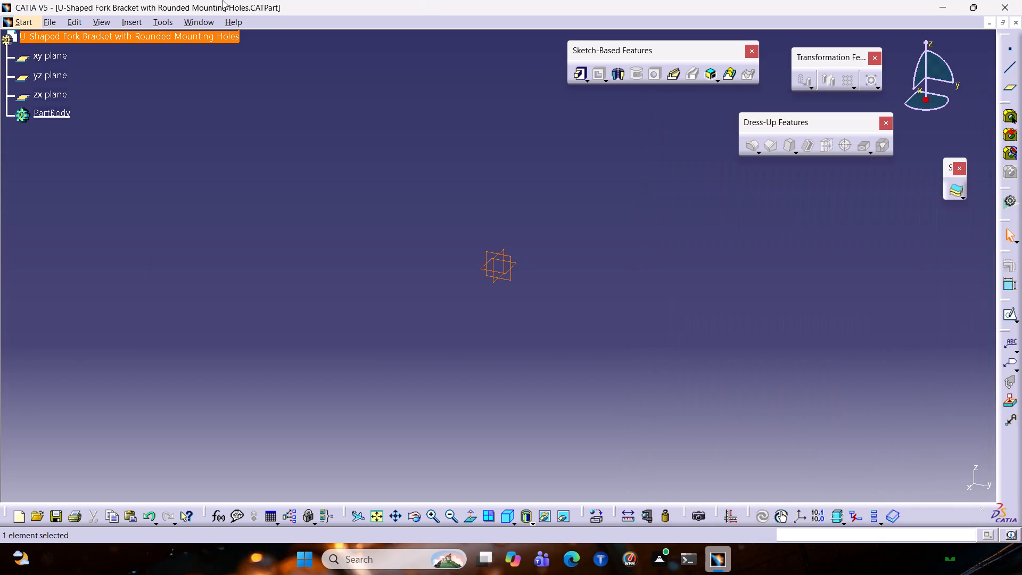
Start recording a macro with the default recording settings.
click(155, 19)
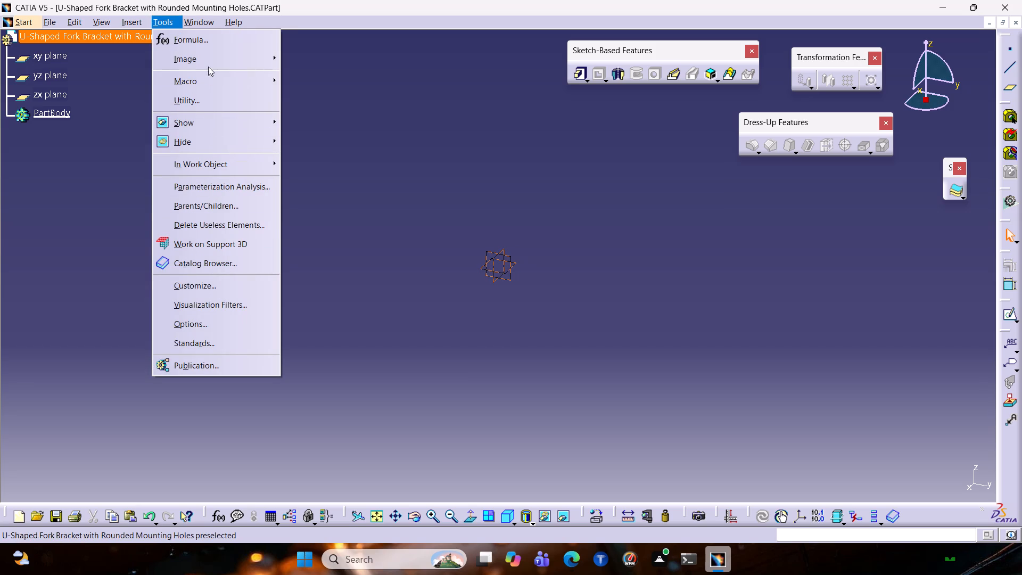
click(314, 97)
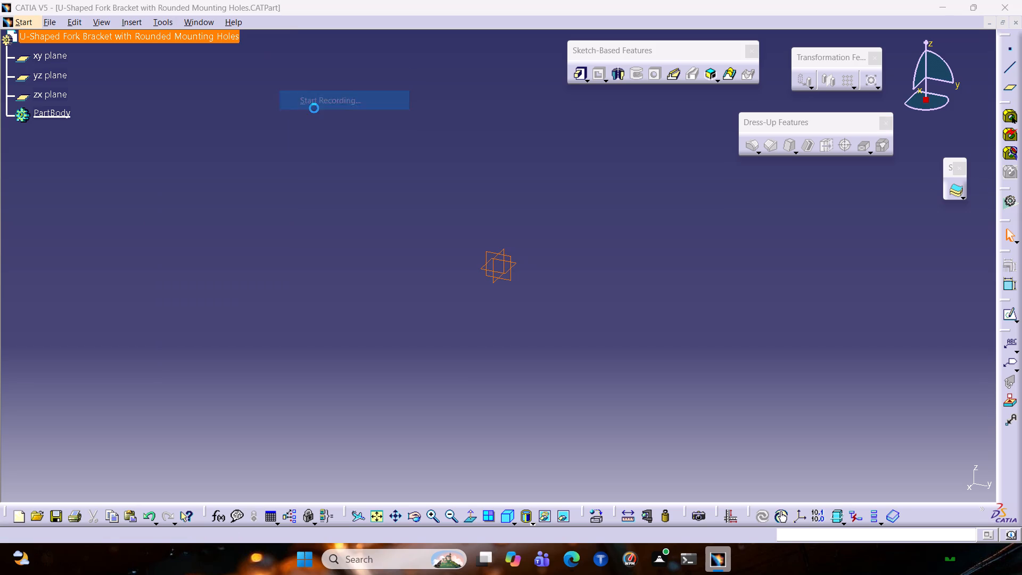
click(895, 479)
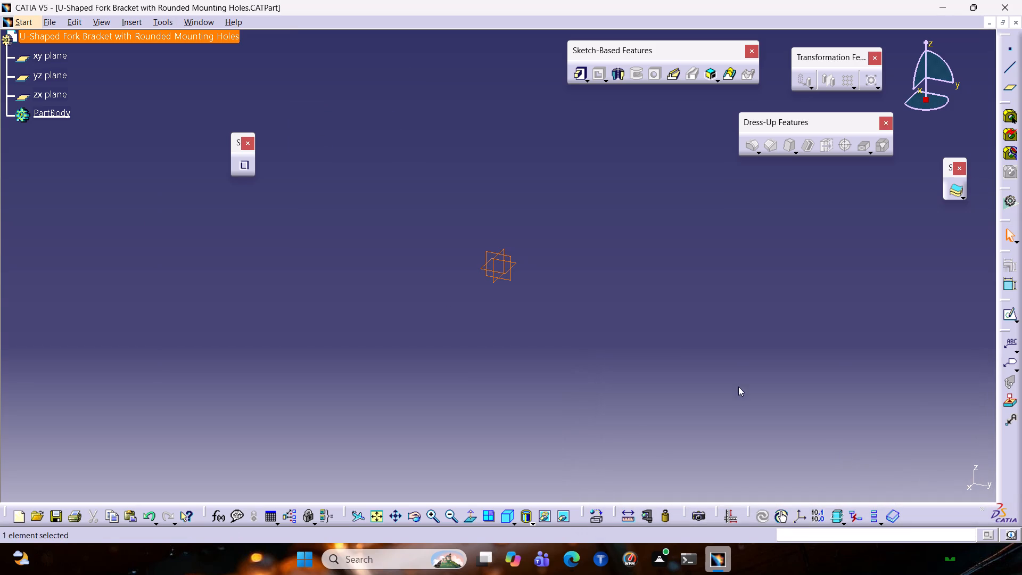
Open a new sketch on the yz plane.
click(508, 254)
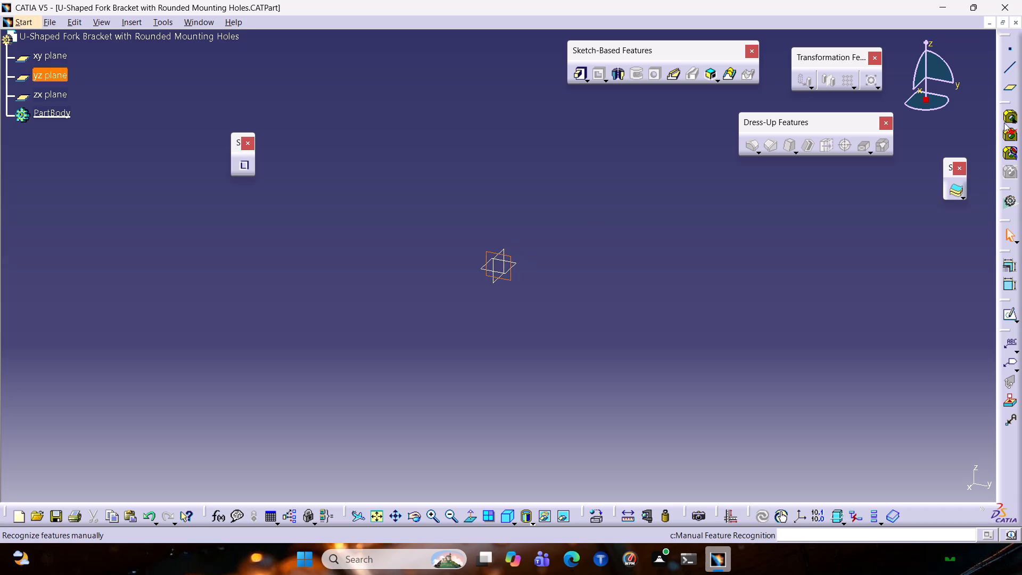
click(1004, 313)
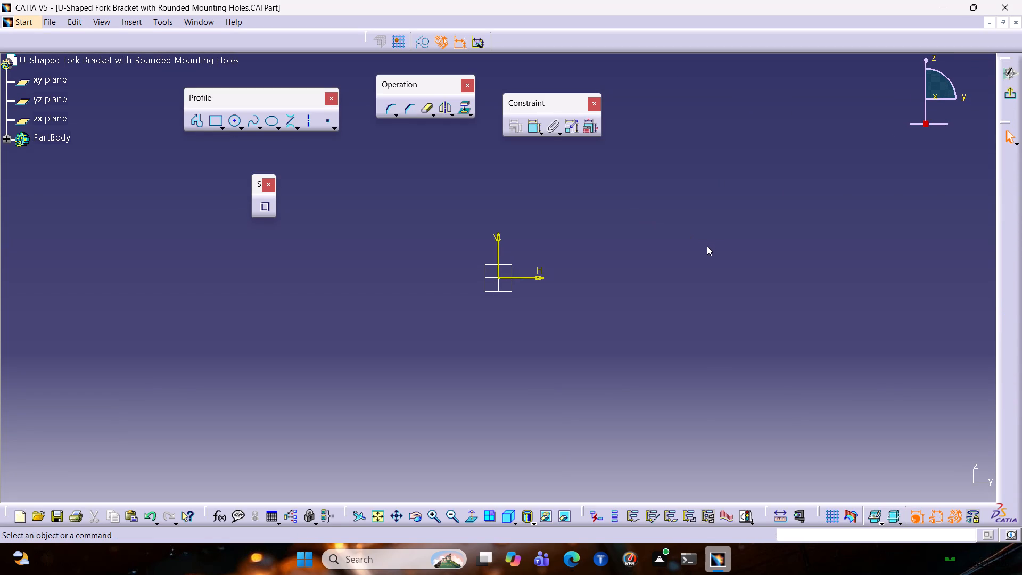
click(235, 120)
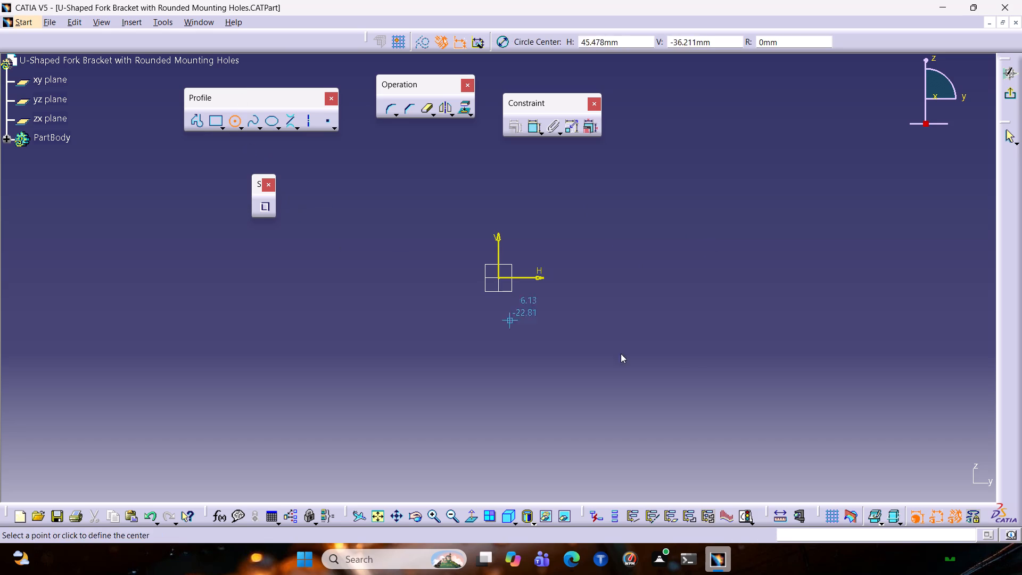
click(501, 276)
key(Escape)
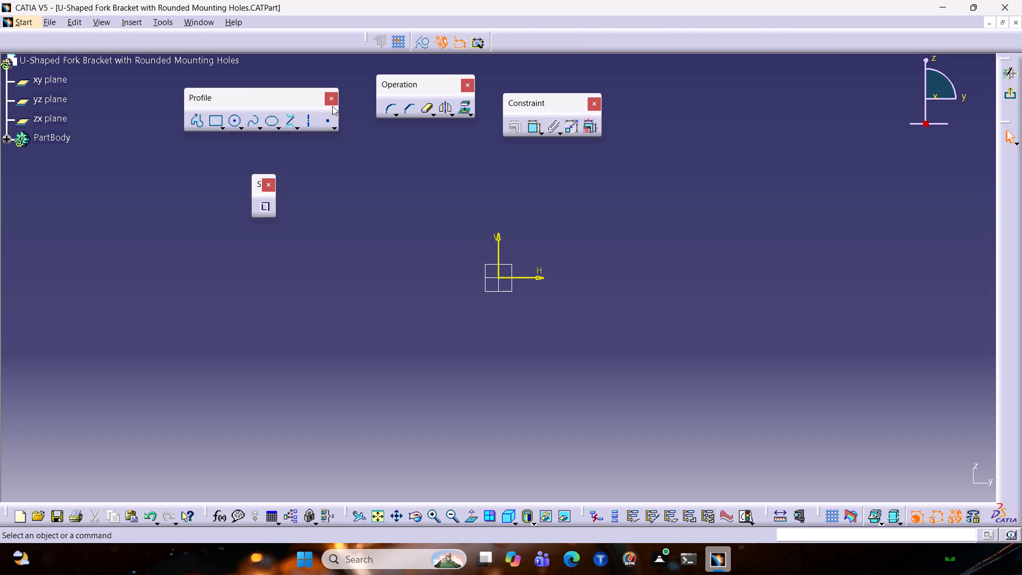
Sketch a circle centred on the sketch origin and constrain its radius to 20 mm.
click(232, 119)
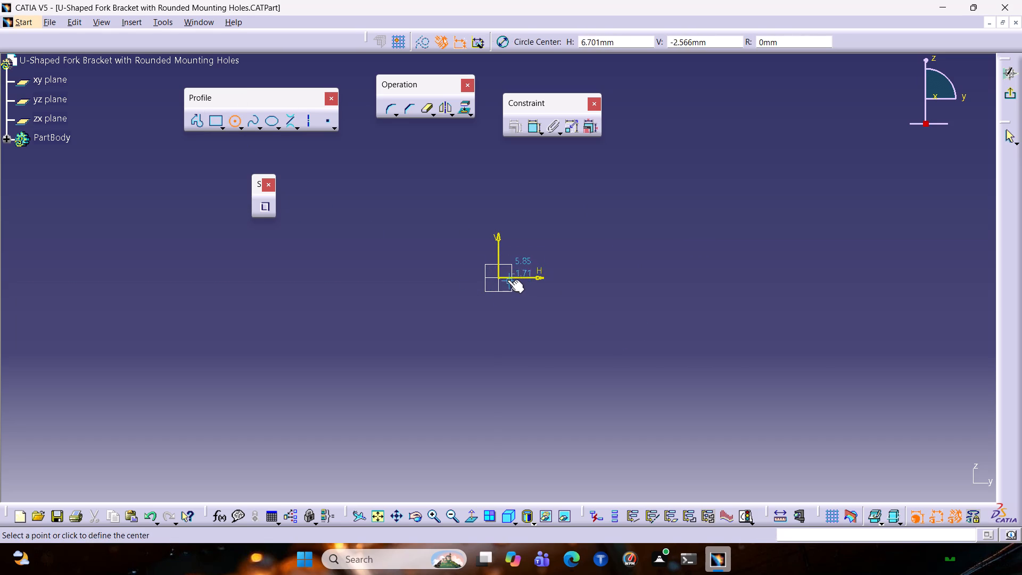
click(498, 277)
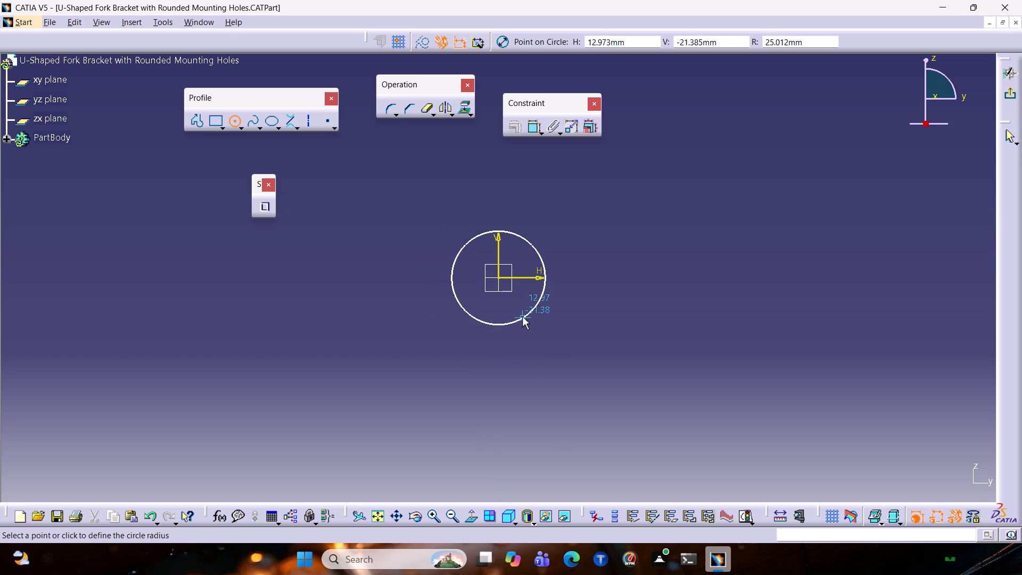
click(522, 316)
click(532, 130)
click(551, 244)
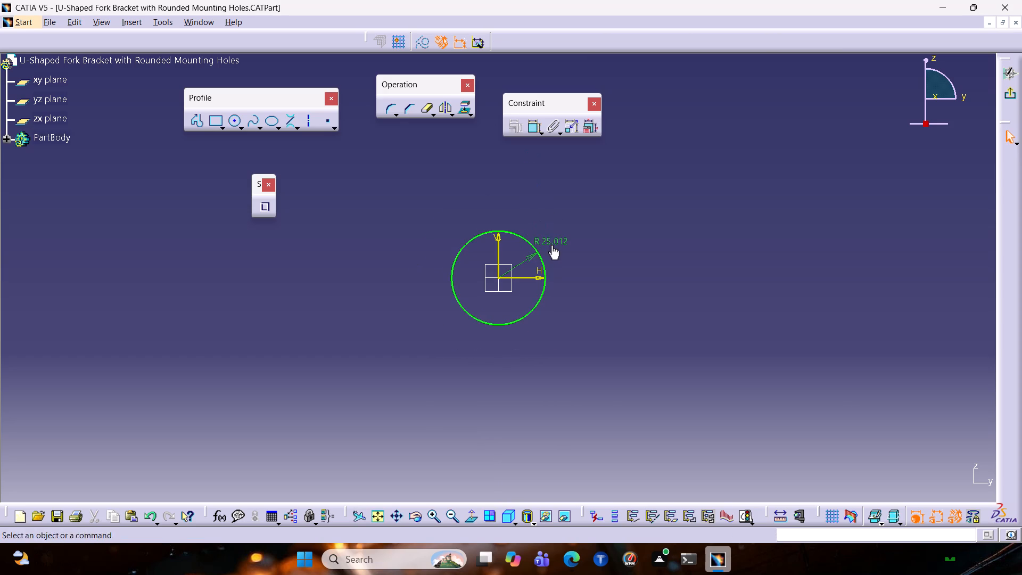
double_click(551, 241)
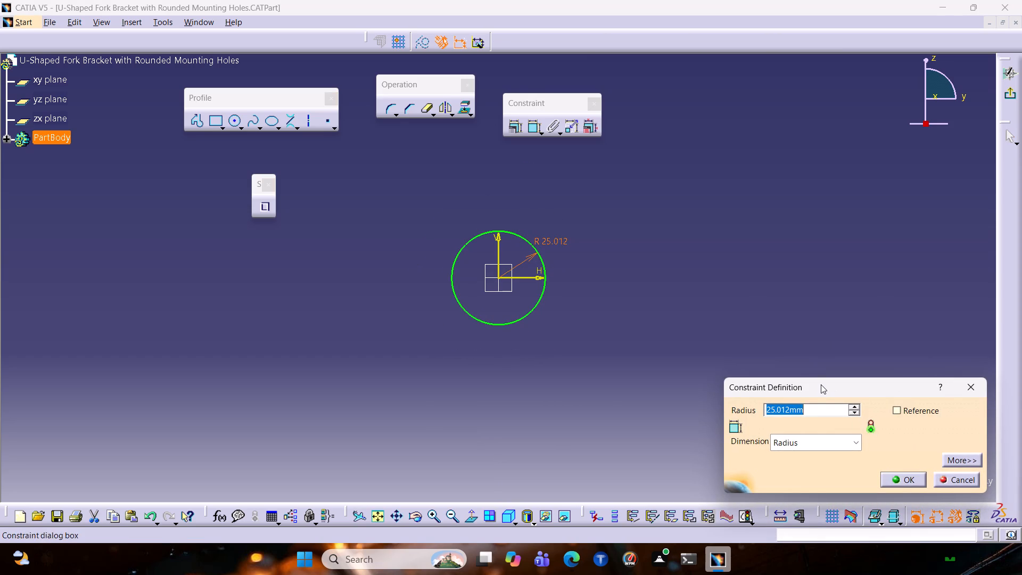
text(20)
key(Return)
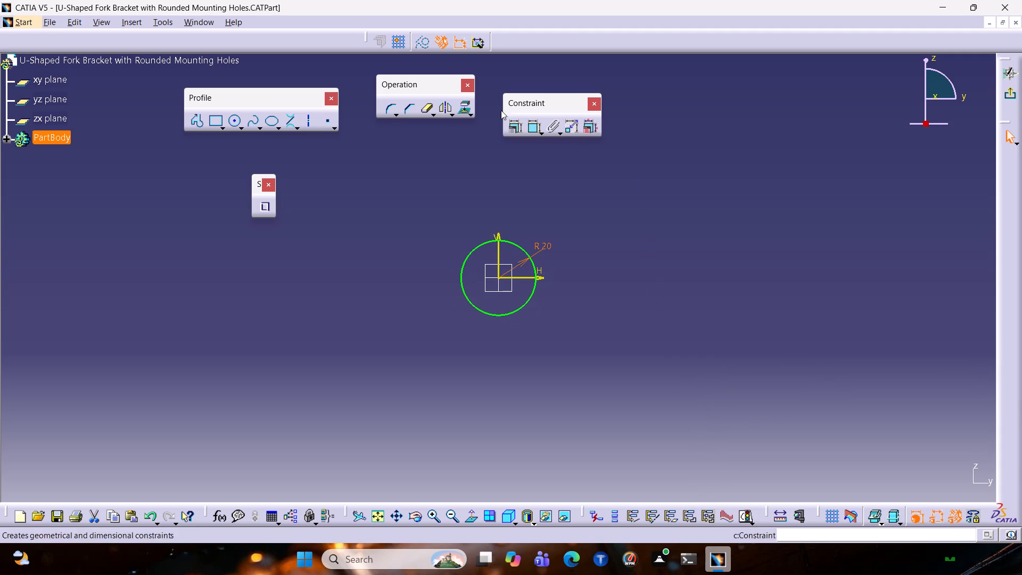
Sketch a smaller concentric circle at the origin and constrain it with a diameter dimension of 16 mm.
click(234, 121)
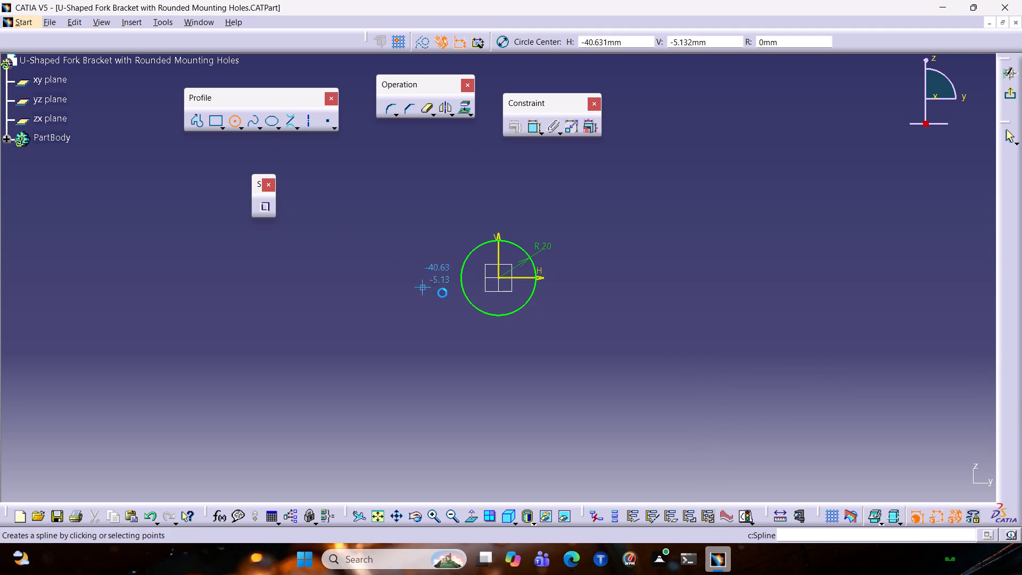
click(500, 277)
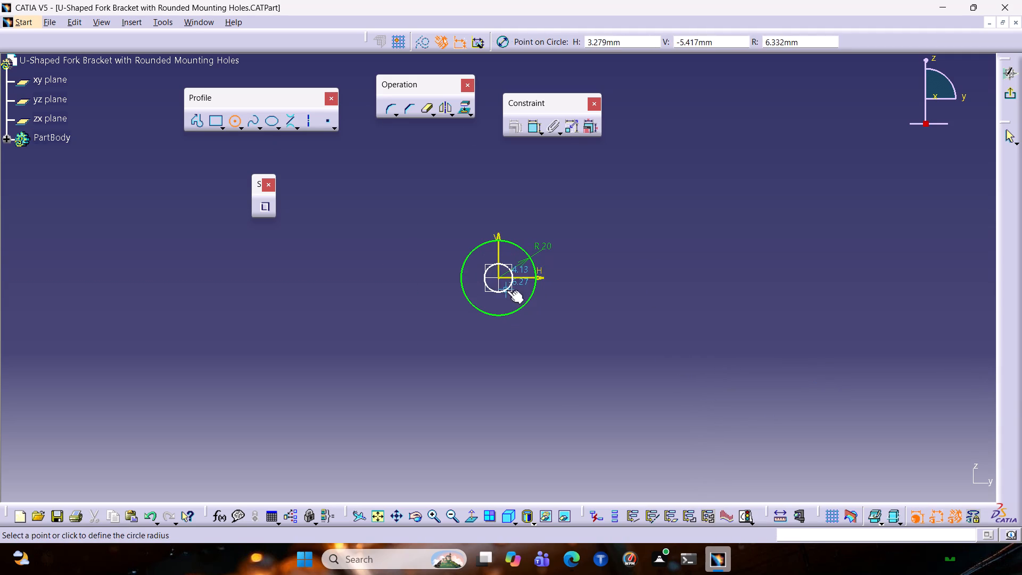
click(507, 290)
click(537, 128)
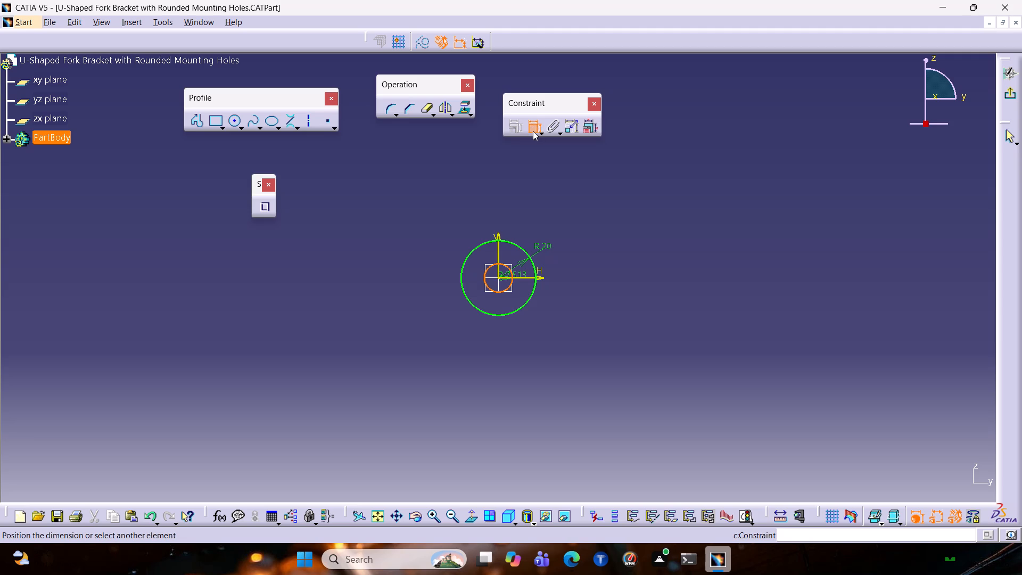
click(581, 260)
double_click(581, 253)
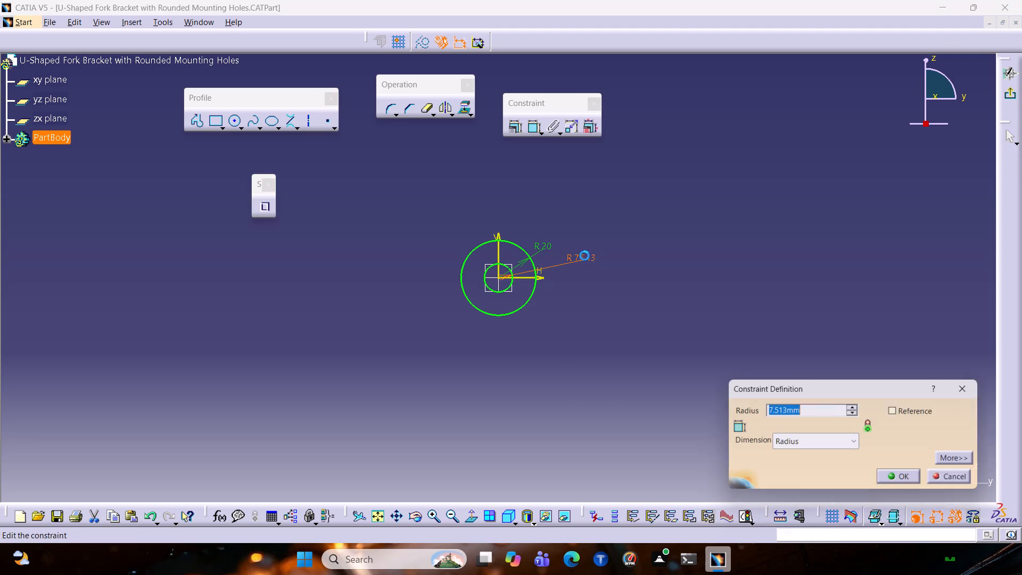
click(800, 449)
click(799, 472)
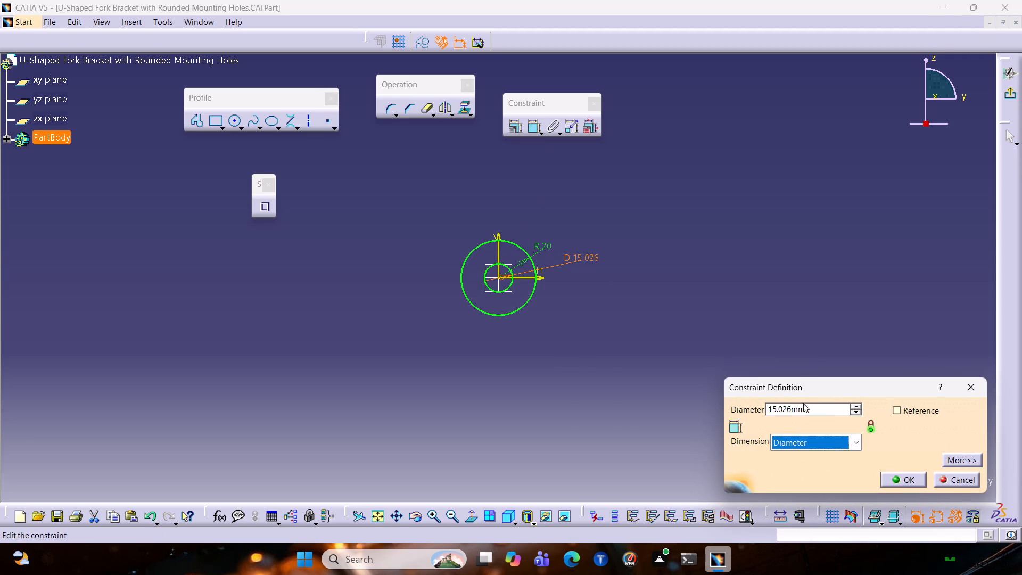
drag(810, 410, 598, 401)
text(16)
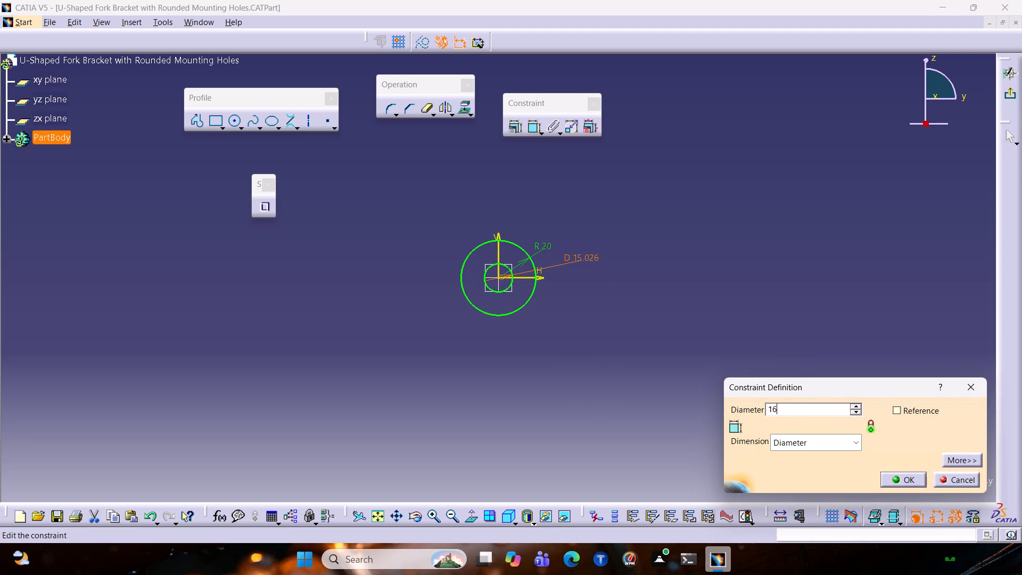
key(Return)
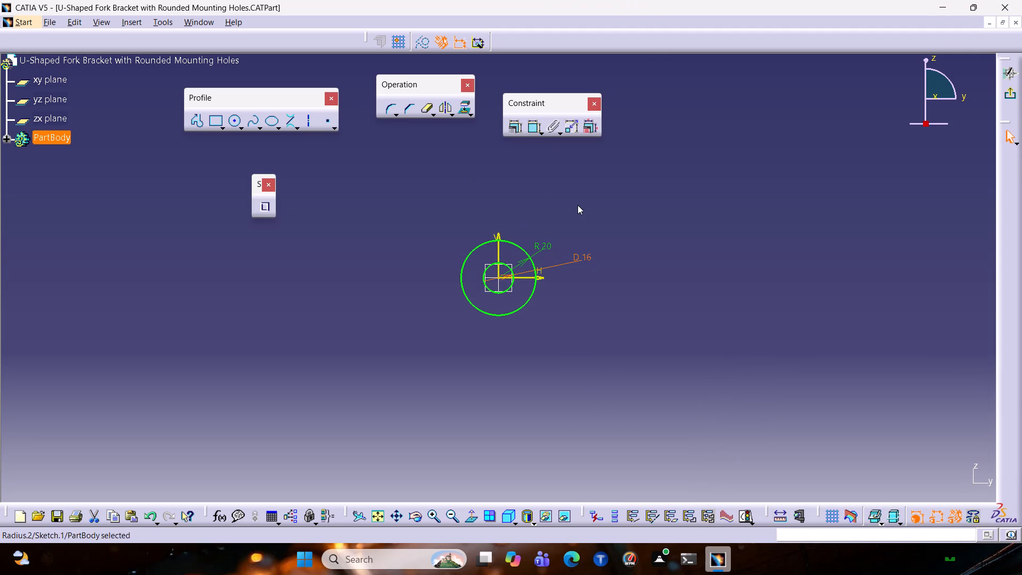
click(578, 203)
Start a profile at the left quadrant of the R20 circle with a vertical line running 86 mm downward.
middle_drag(556, 355, 559, 273)
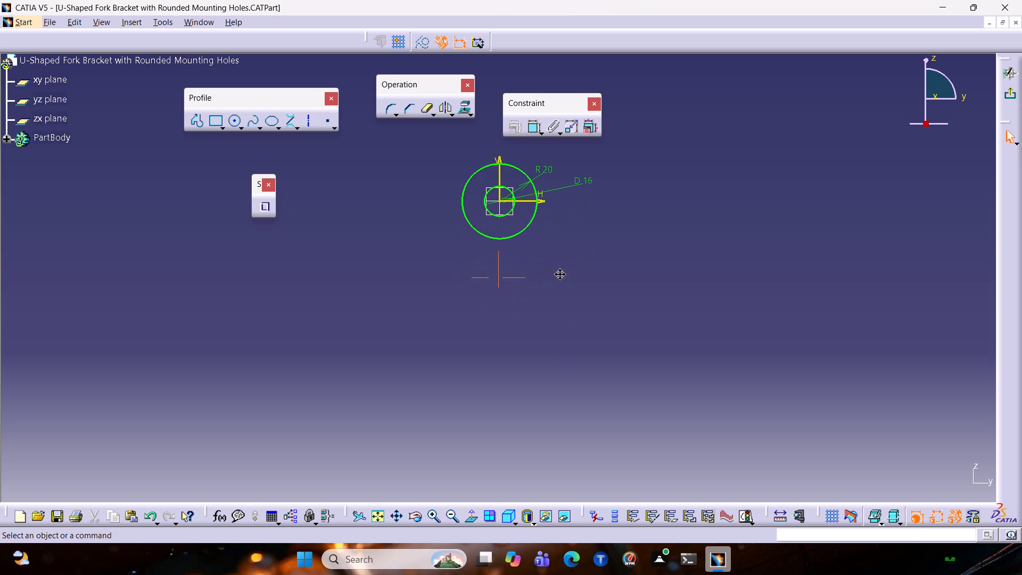
middle_drag(559, 273, 559, 271)
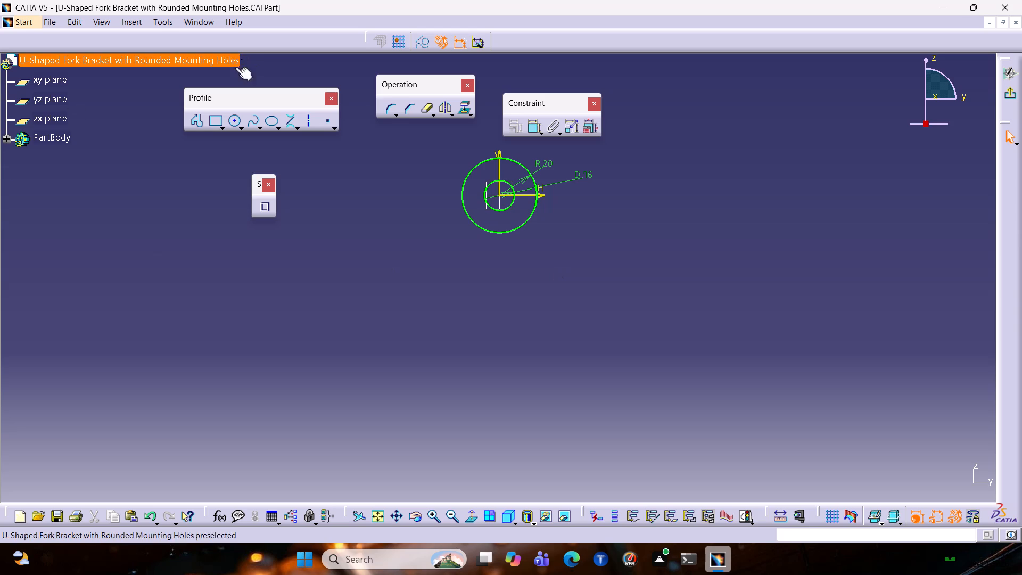
click(190, 121)
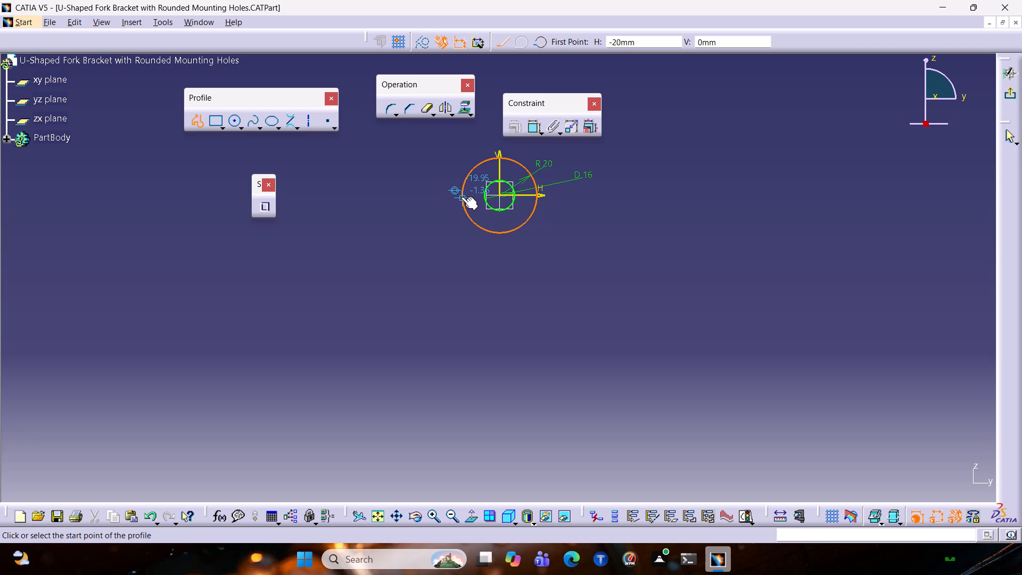
click(463, 194)
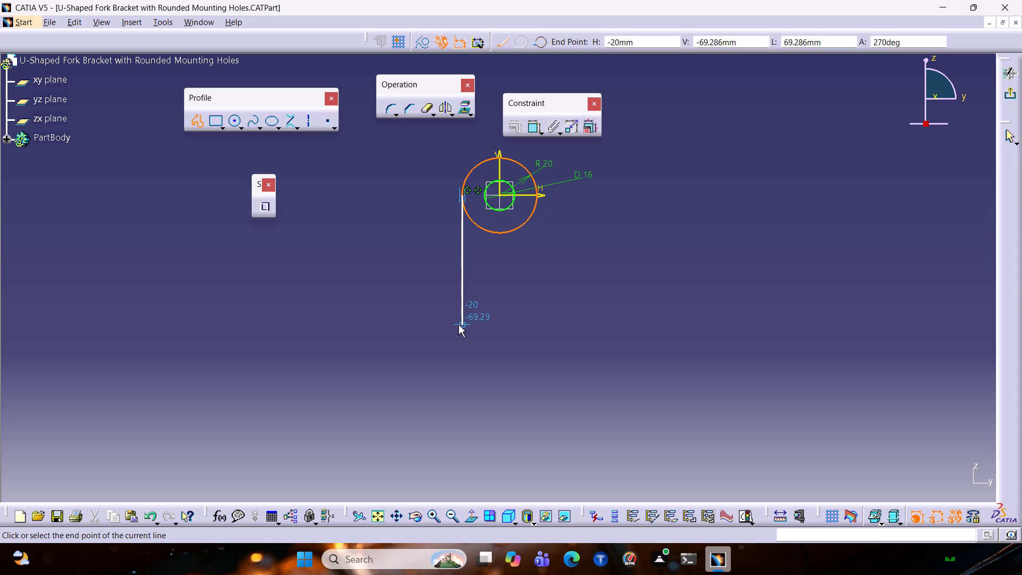
key(Tab)
key(Tab)
key(Tab)
key(Tab)
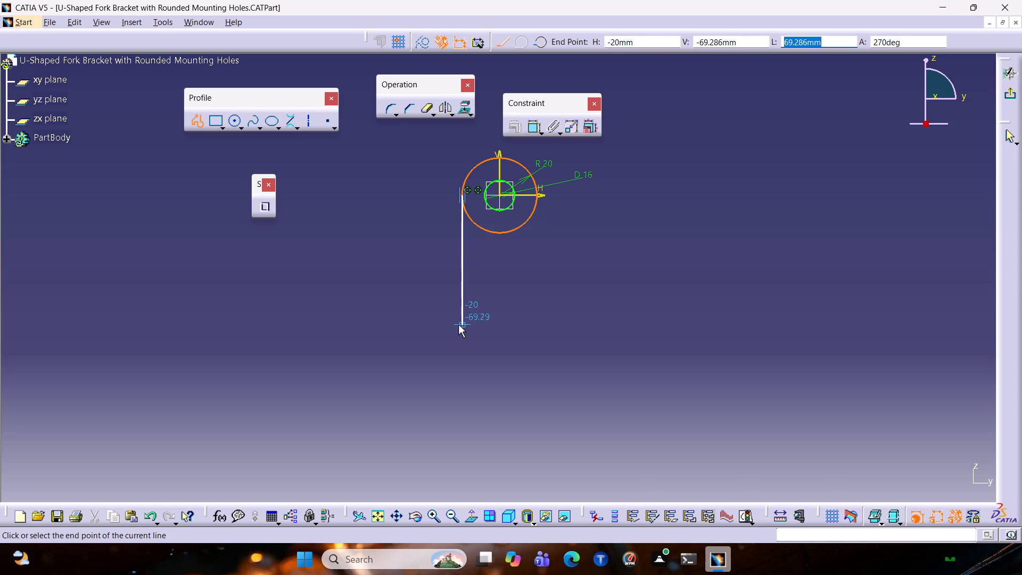
text(86)
key(Return)
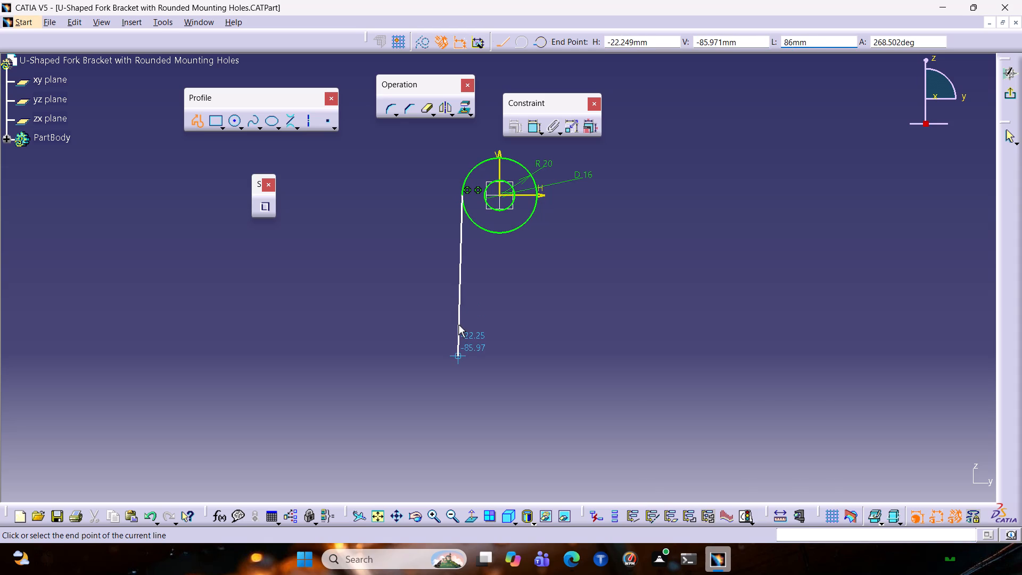
click(461, 359)
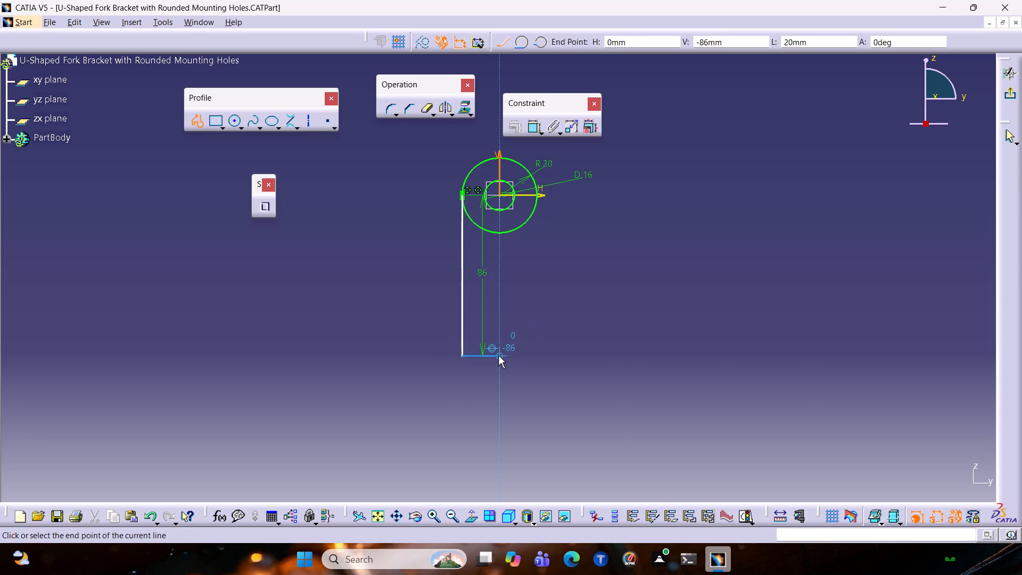
Continue the profile with a 12 mm horizontal line inward and a vertical line up to the R20 circle, then end it.
key(Tab)
key(Tab)
key(Tab)
key(Tab)
text(12)
key(Return)
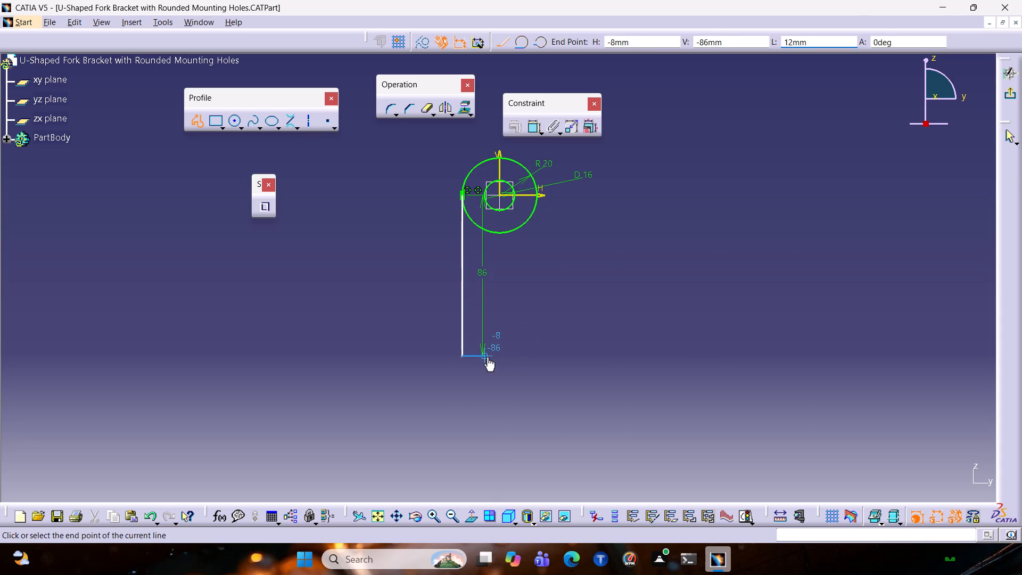
click(487, 356)
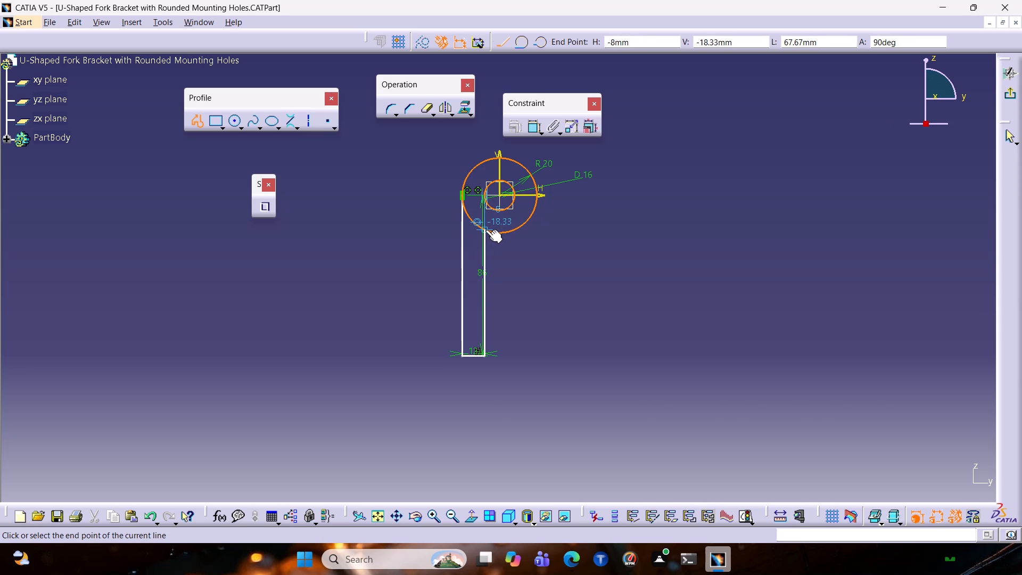
click(485, 229)
key(Escape)
key(Escape)
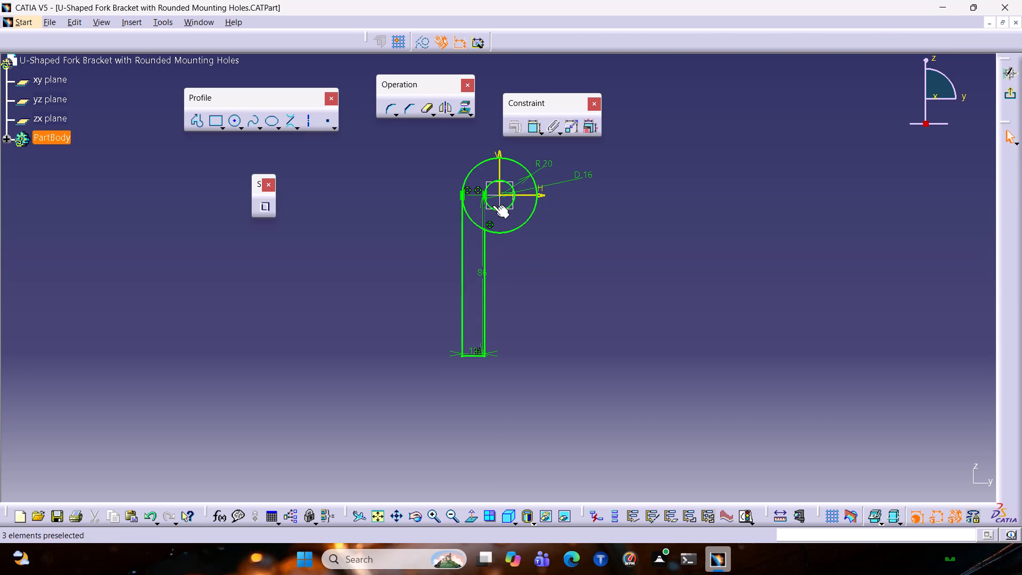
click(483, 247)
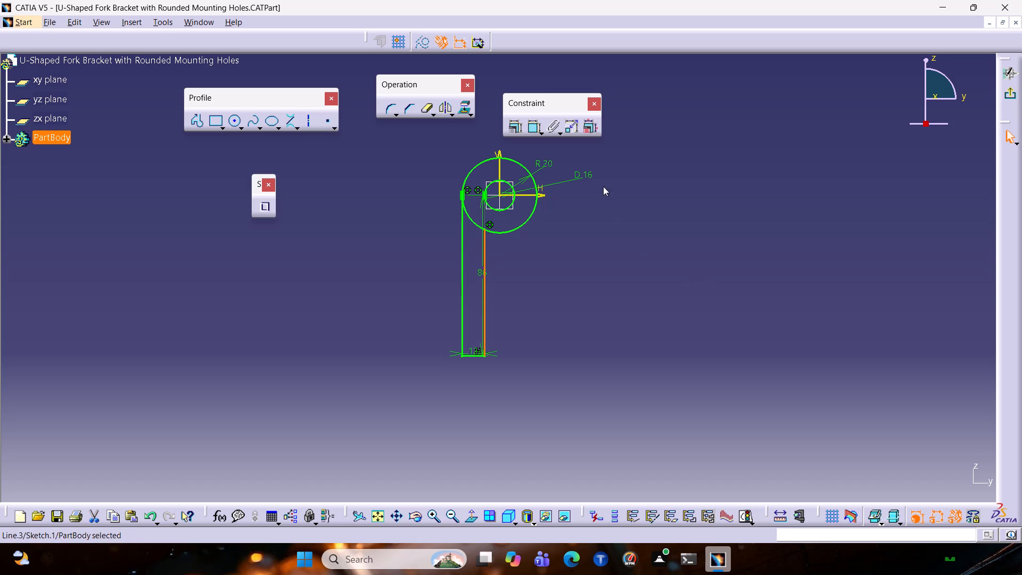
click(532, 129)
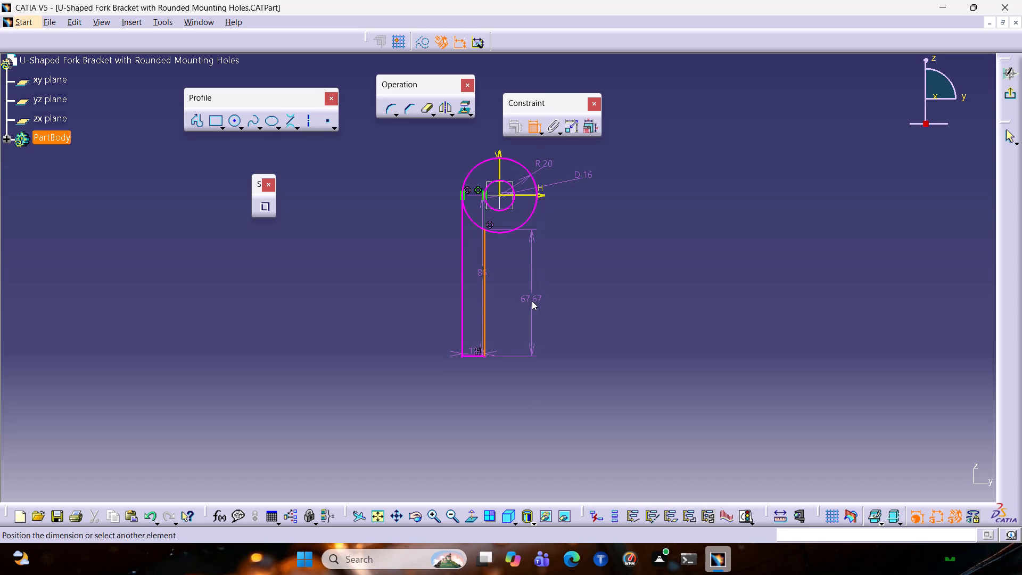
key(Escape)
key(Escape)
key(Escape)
Reposition the 12 mm dimension below the bottom line and the 86 mm dimension to the outer side of the vertical line.
drag(474, 349, 474, 440)
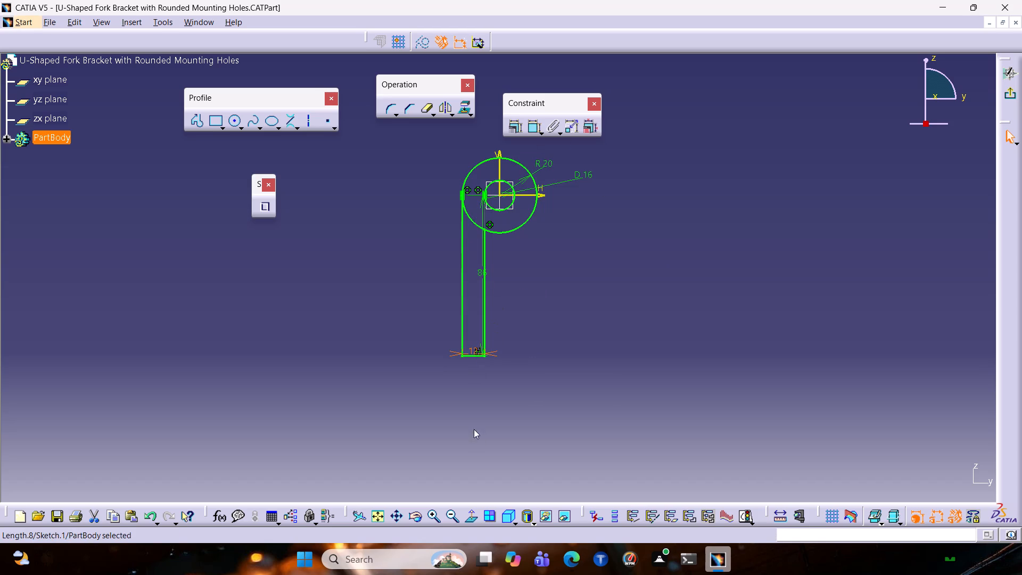
drag(476, 348, 474, 395)
drag(455, 355, 452, 417)
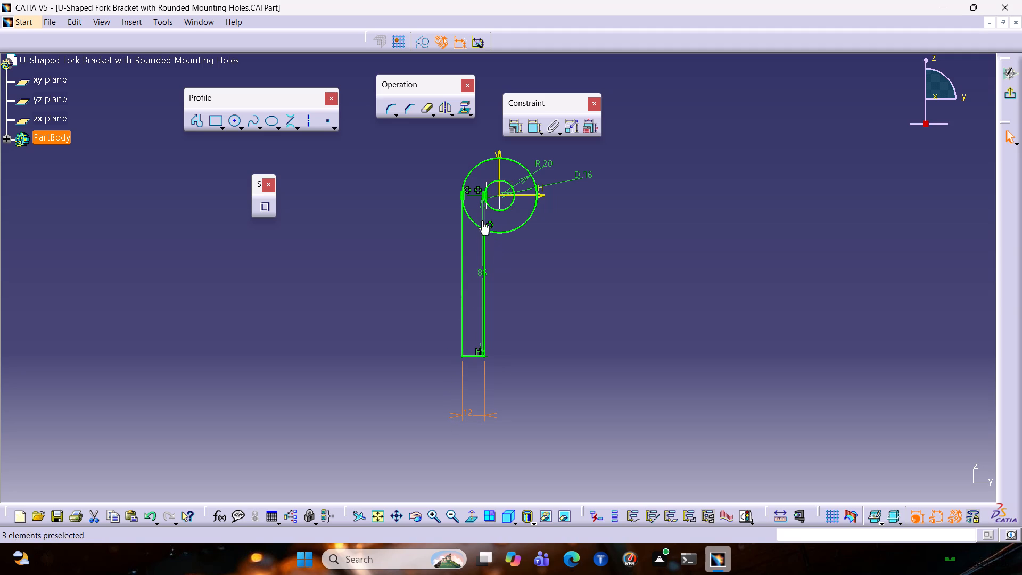
drag(482, 218, 398, 317)
click(583, 311)
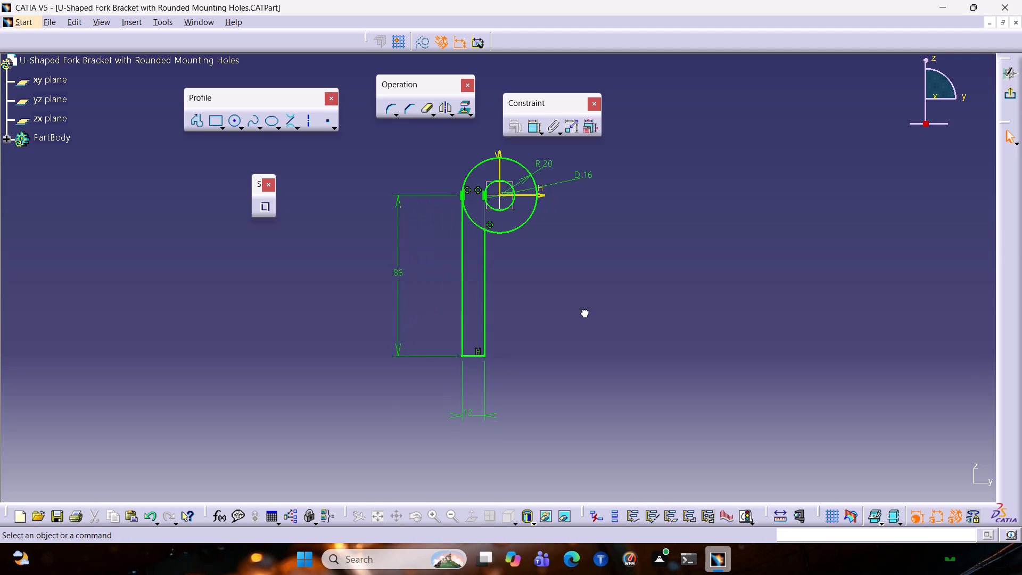
Delete the inner vertical line between the 12 mm bottom line and the R20 circle.
click(484, 282)
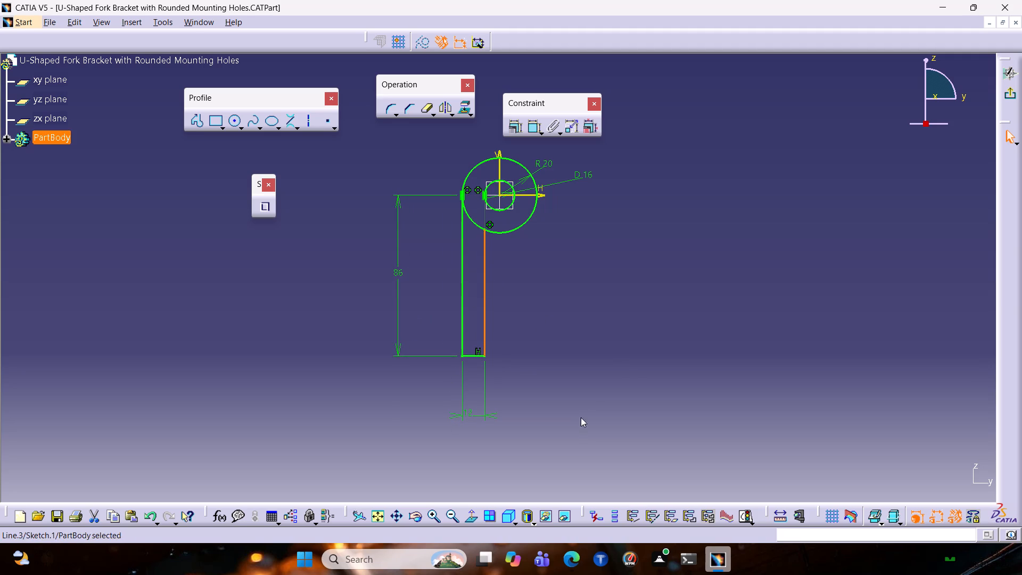
key(Delete)
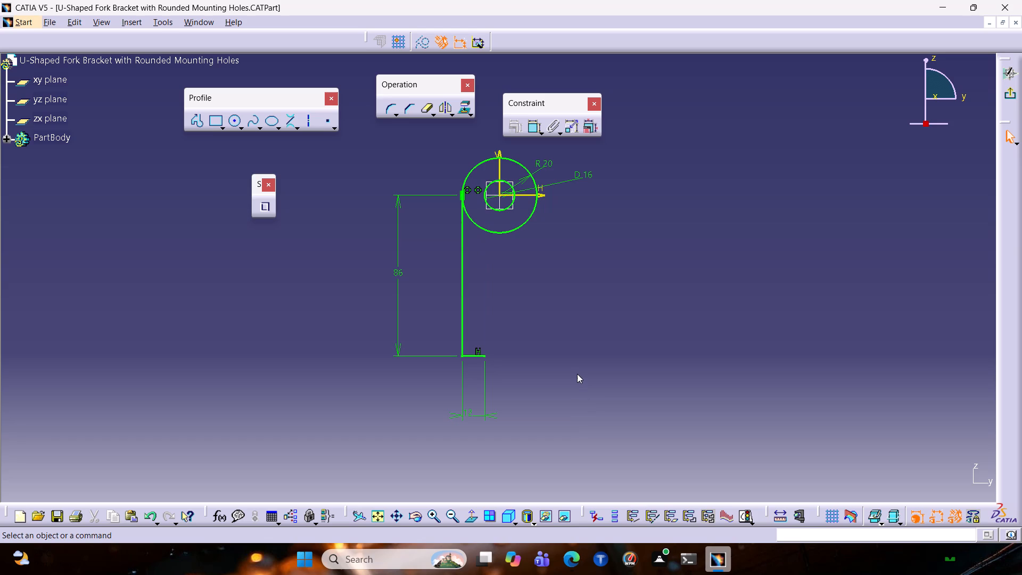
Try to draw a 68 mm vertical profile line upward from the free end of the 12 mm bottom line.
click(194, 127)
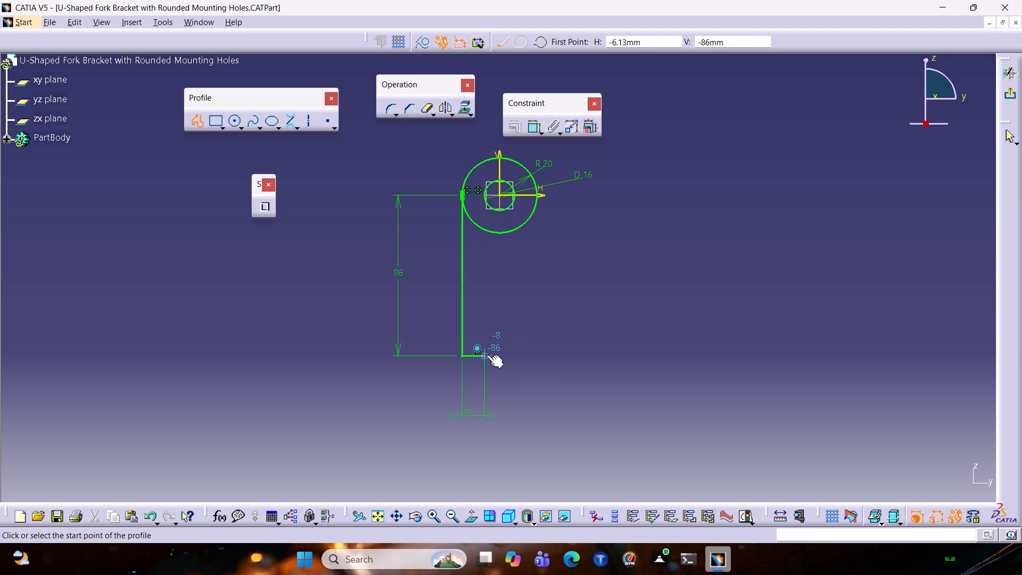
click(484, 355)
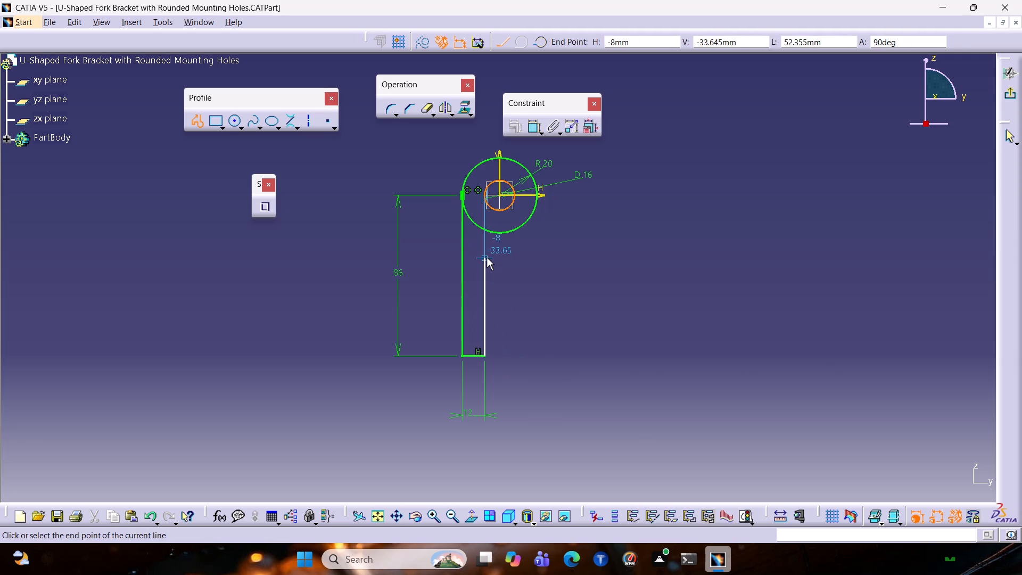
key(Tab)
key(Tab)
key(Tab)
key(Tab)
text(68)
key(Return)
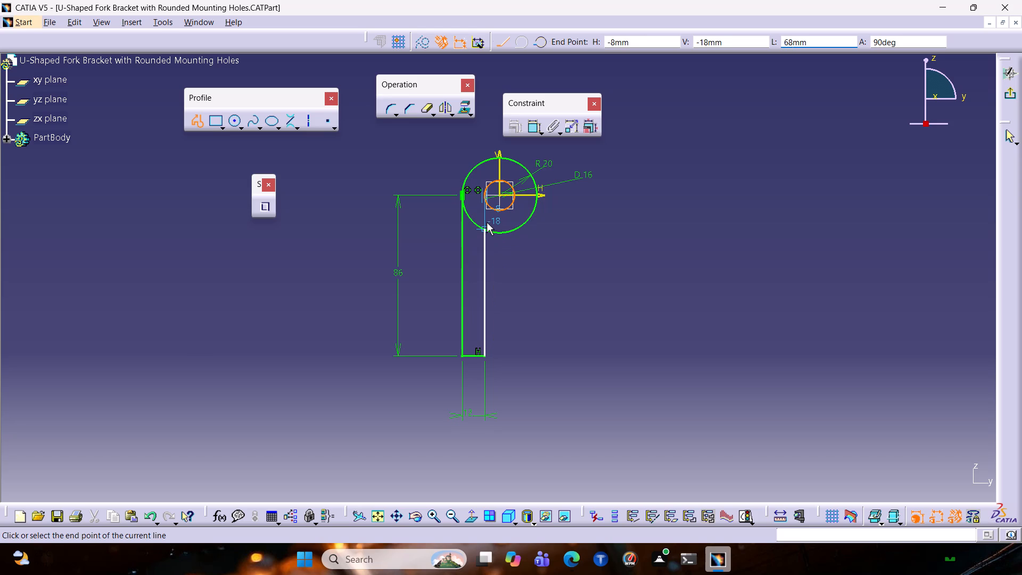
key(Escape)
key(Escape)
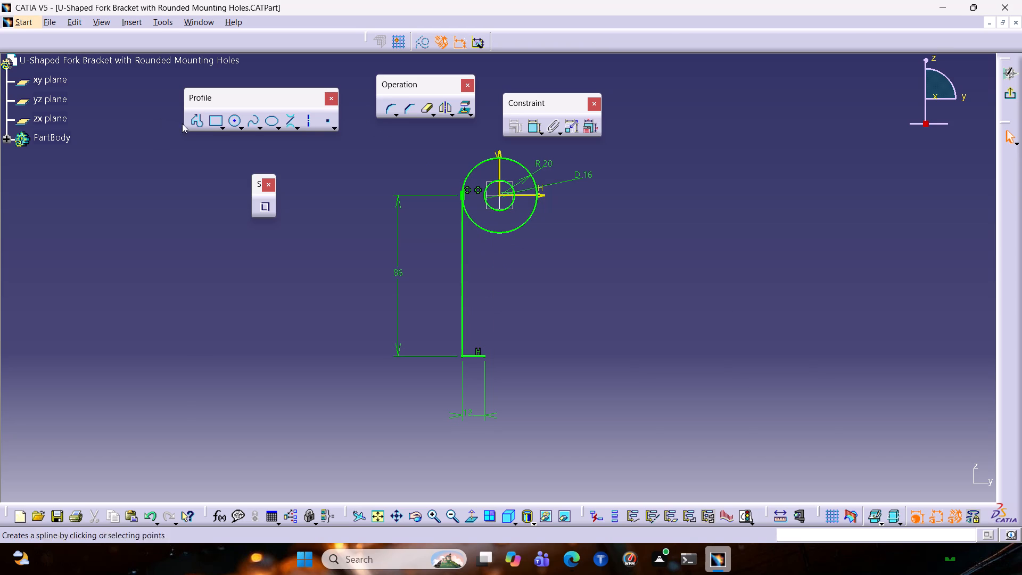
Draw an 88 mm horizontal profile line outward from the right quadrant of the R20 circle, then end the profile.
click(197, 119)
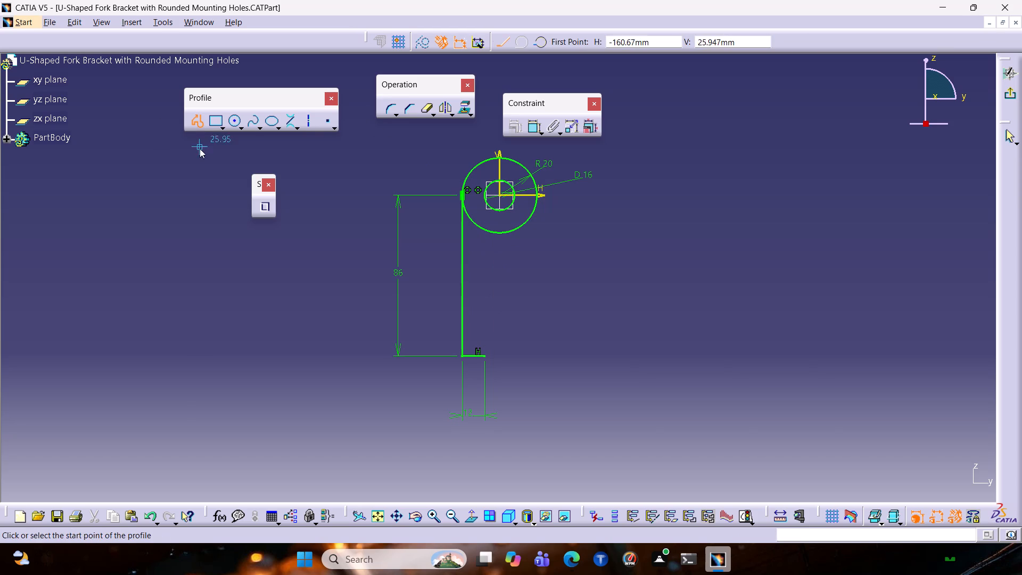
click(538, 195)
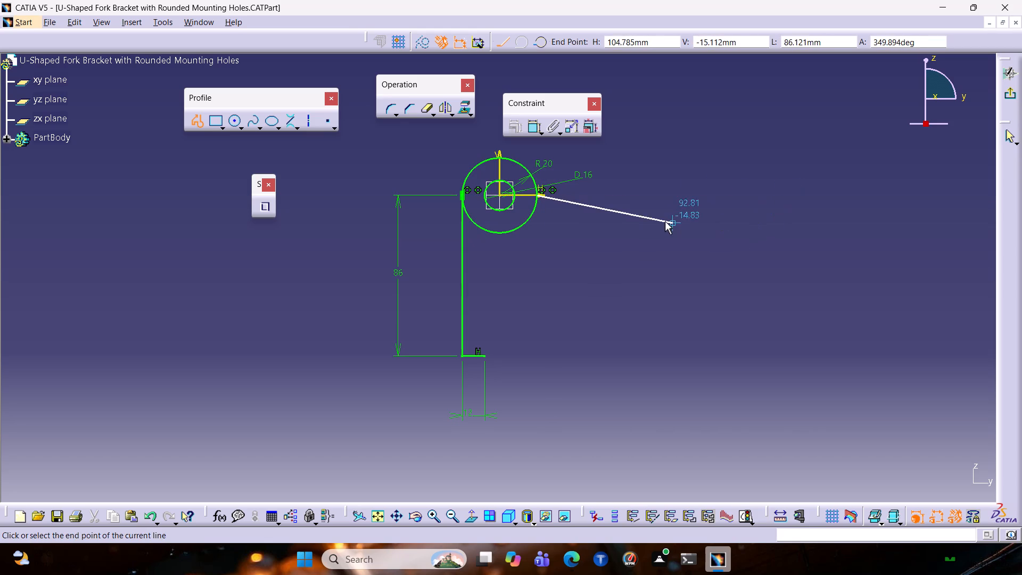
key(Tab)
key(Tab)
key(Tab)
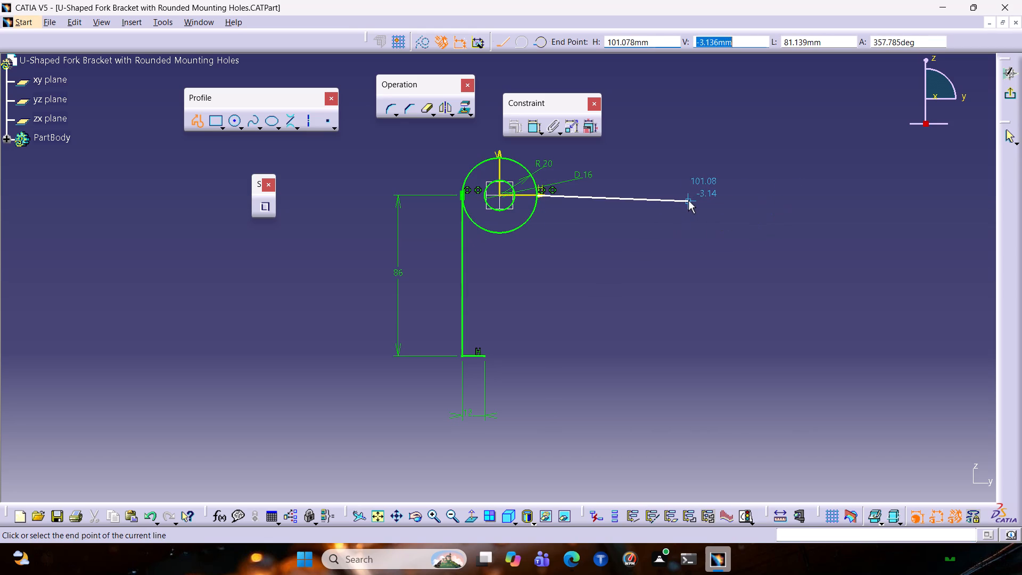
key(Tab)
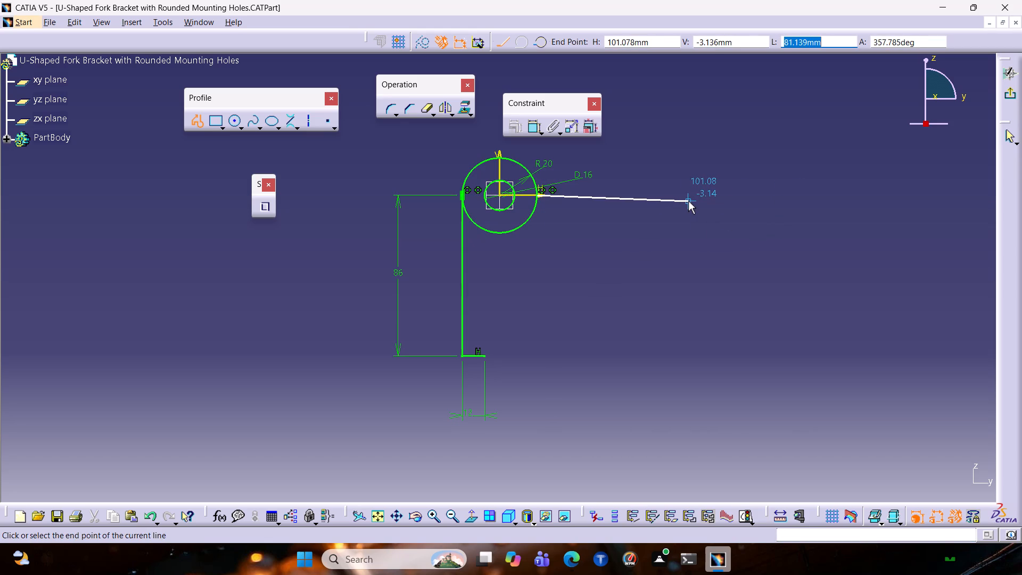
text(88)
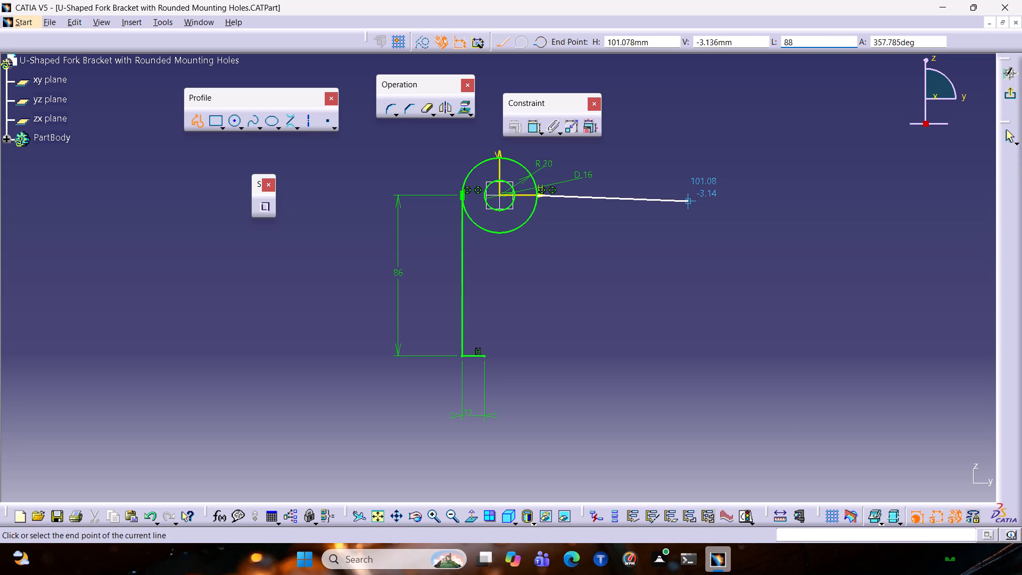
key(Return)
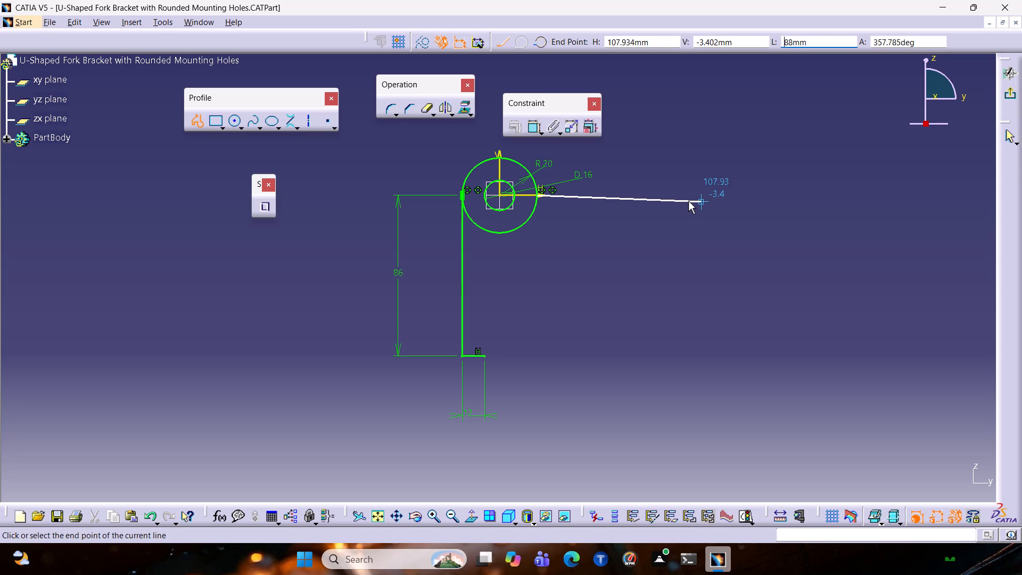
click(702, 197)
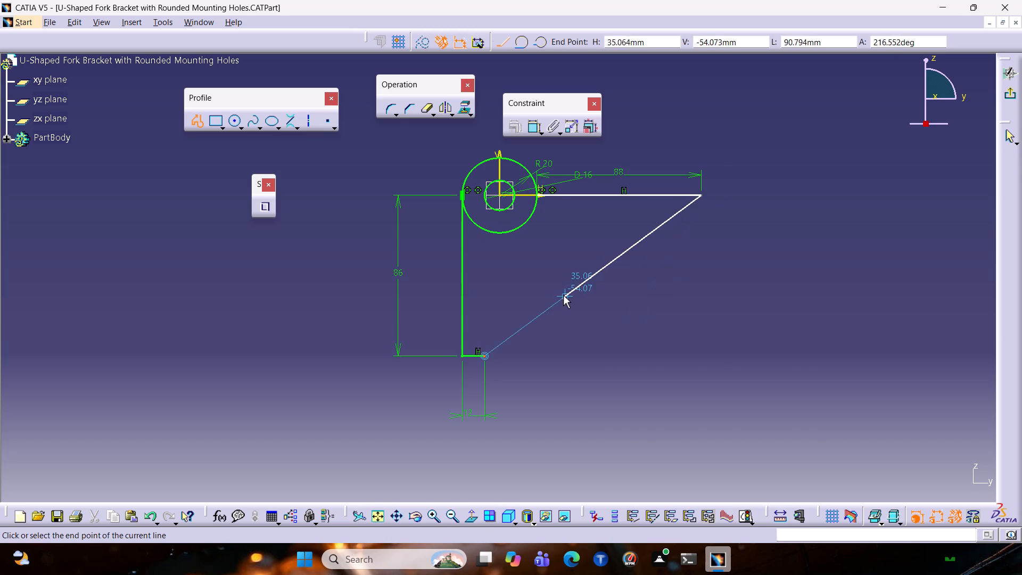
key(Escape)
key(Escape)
Set the length dimension of the outer vertical line to 88 mm.
double_click(397, 270)
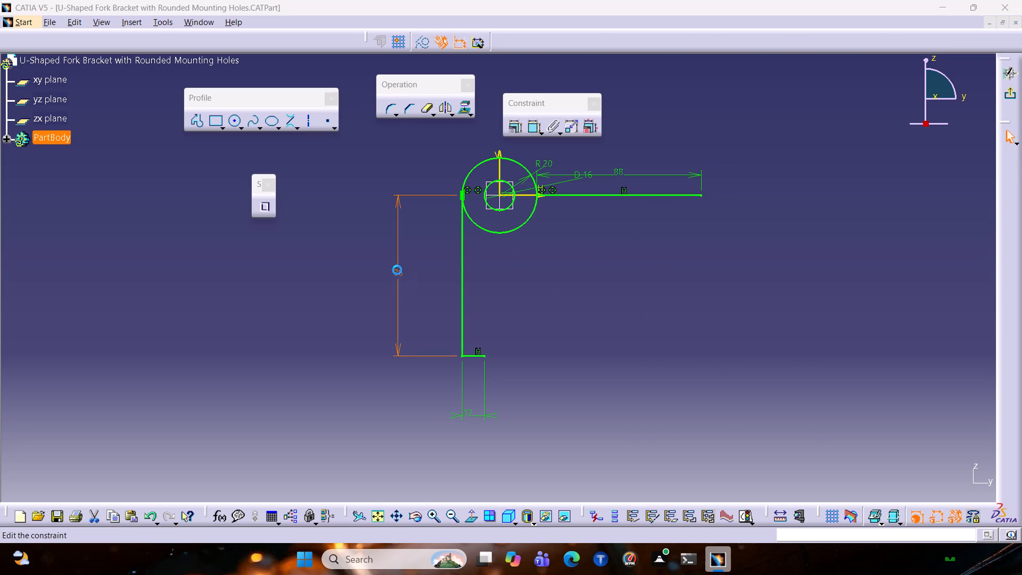
text(88)
key(Return)
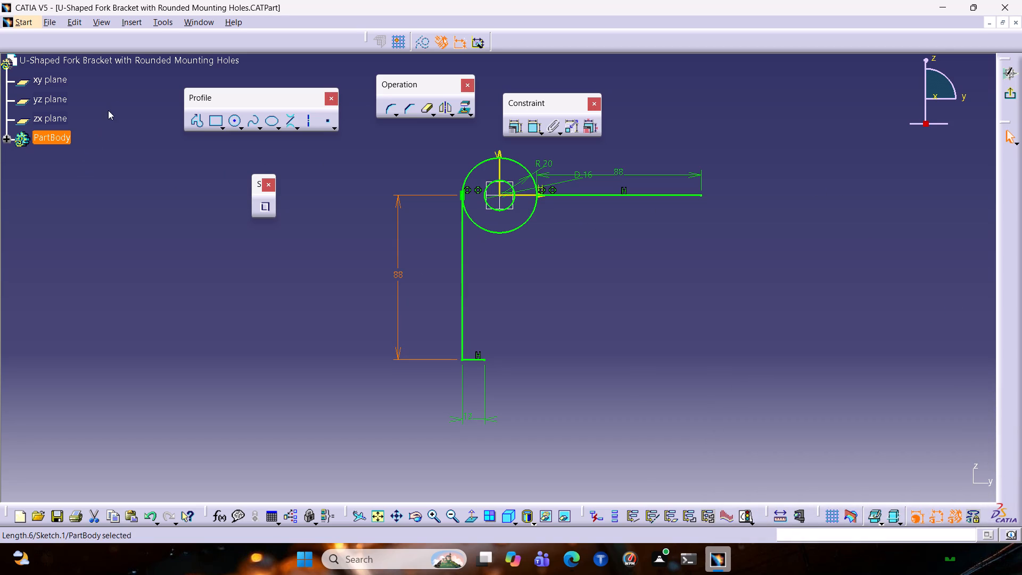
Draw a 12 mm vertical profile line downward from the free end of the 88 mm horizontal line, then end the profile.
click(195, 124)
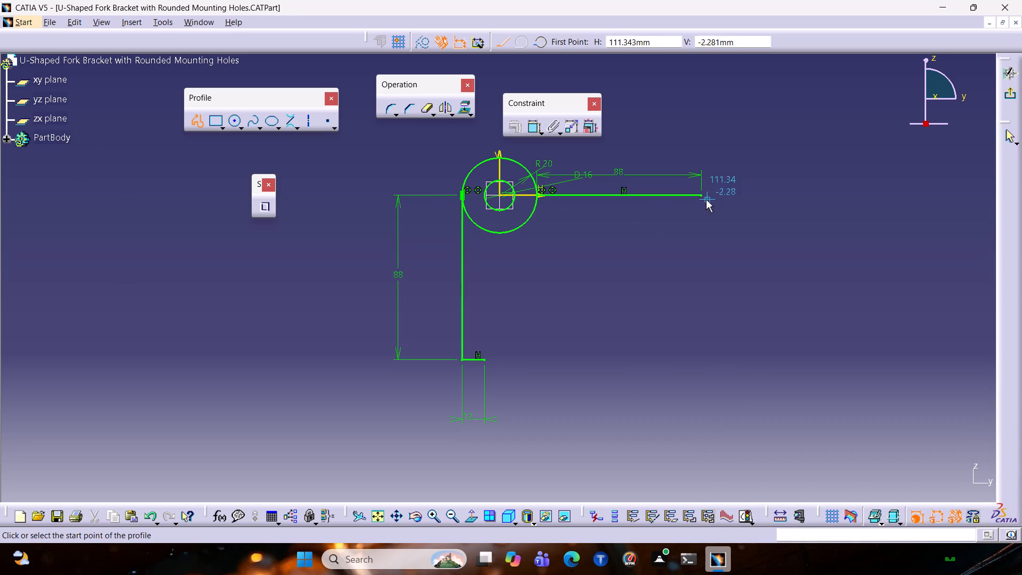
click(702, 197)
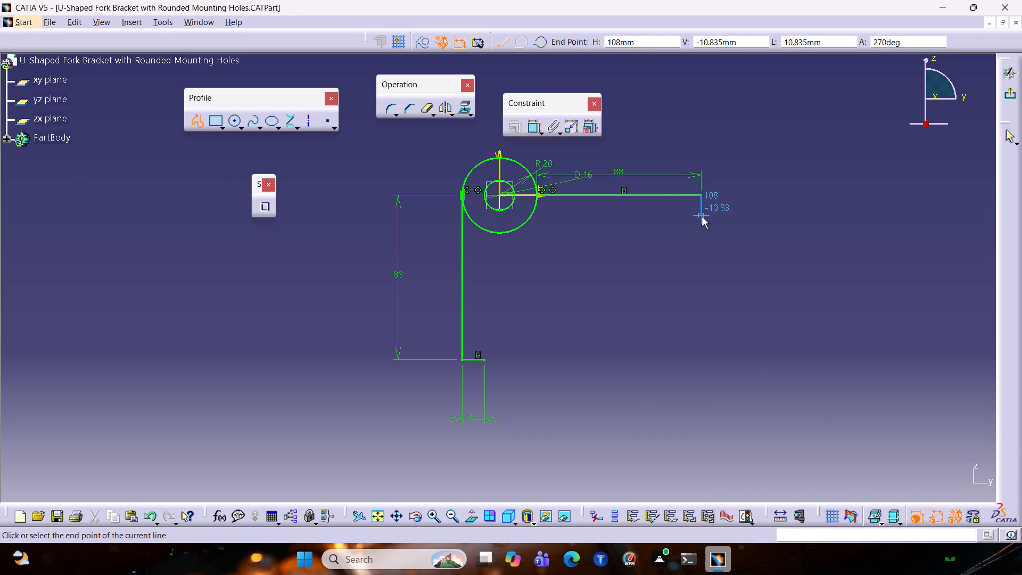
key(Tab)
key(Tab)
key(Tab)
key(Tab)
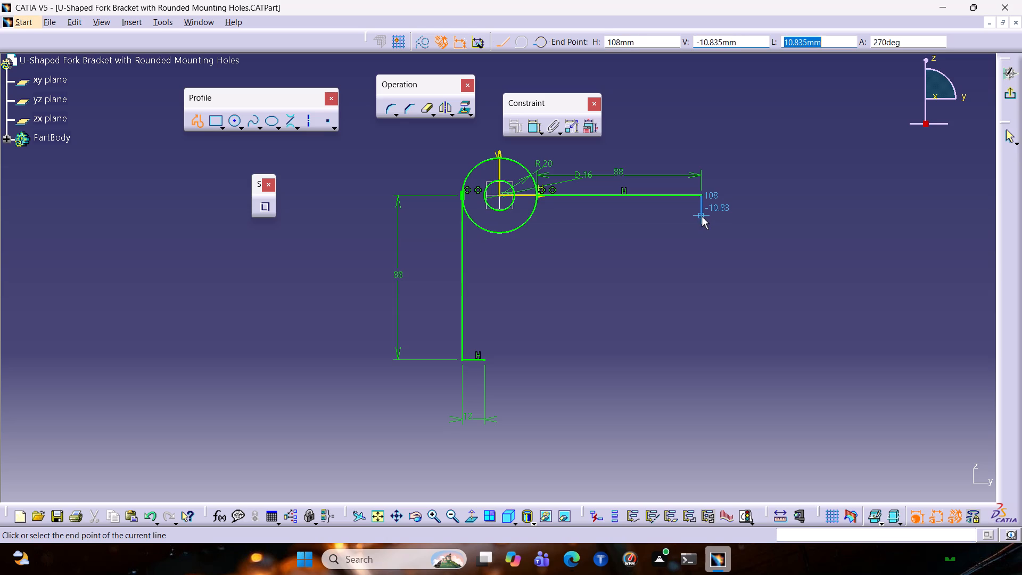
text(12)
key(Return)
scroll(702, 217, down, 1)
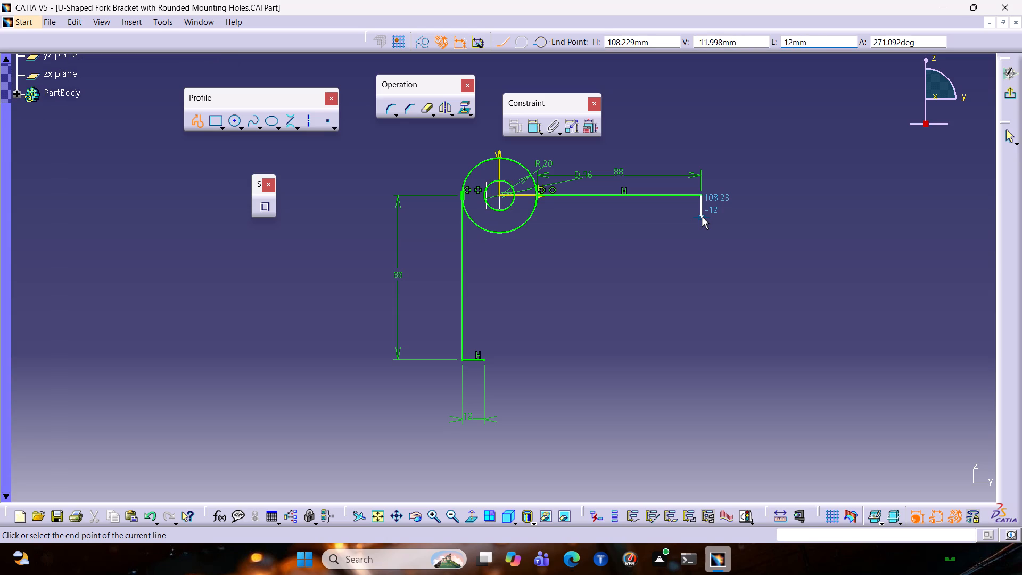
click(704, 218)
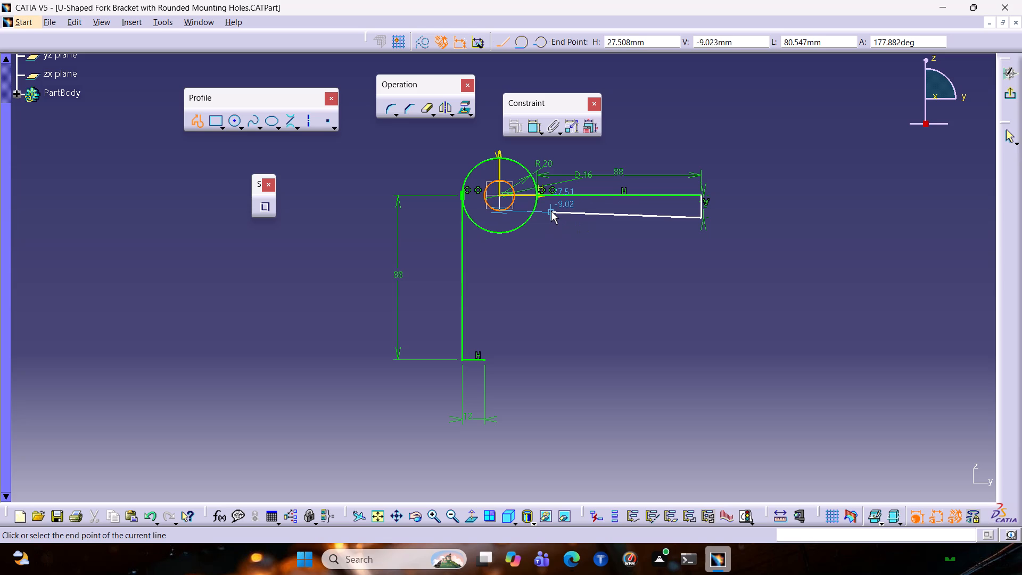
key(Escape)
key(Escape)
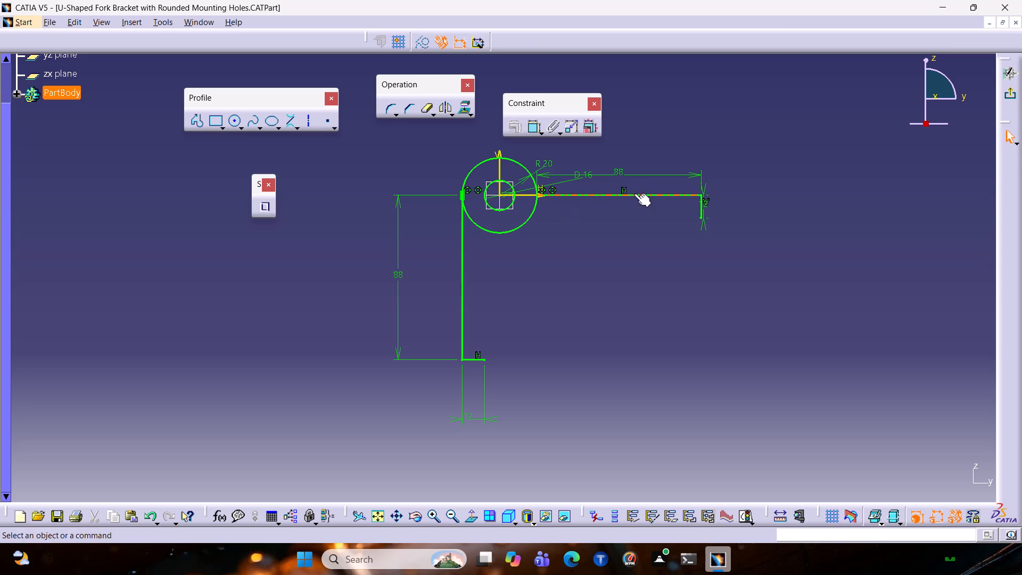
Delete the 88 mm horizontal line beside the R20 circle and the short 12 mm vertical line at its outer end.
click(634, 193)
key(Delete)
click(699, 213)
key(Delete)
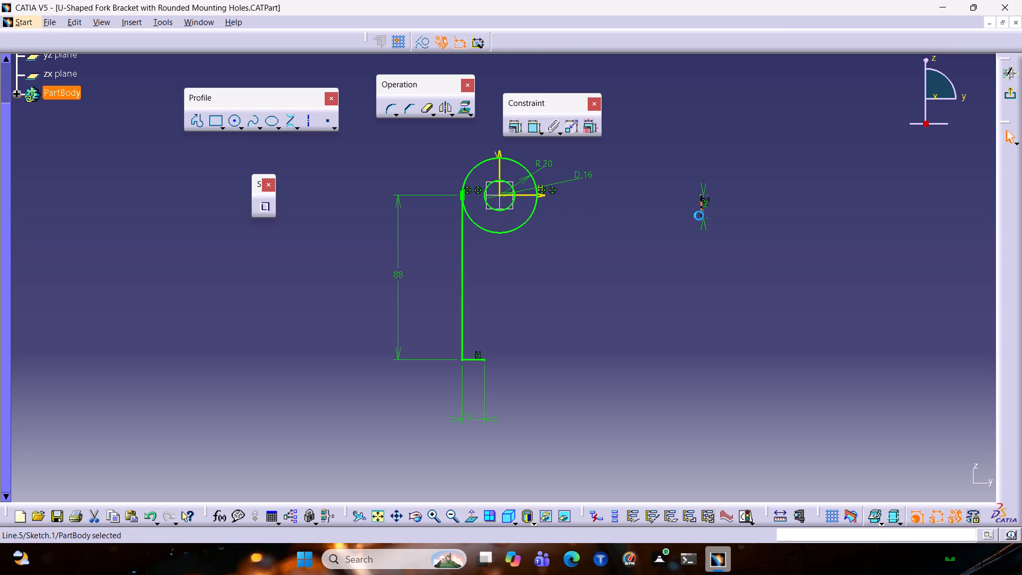
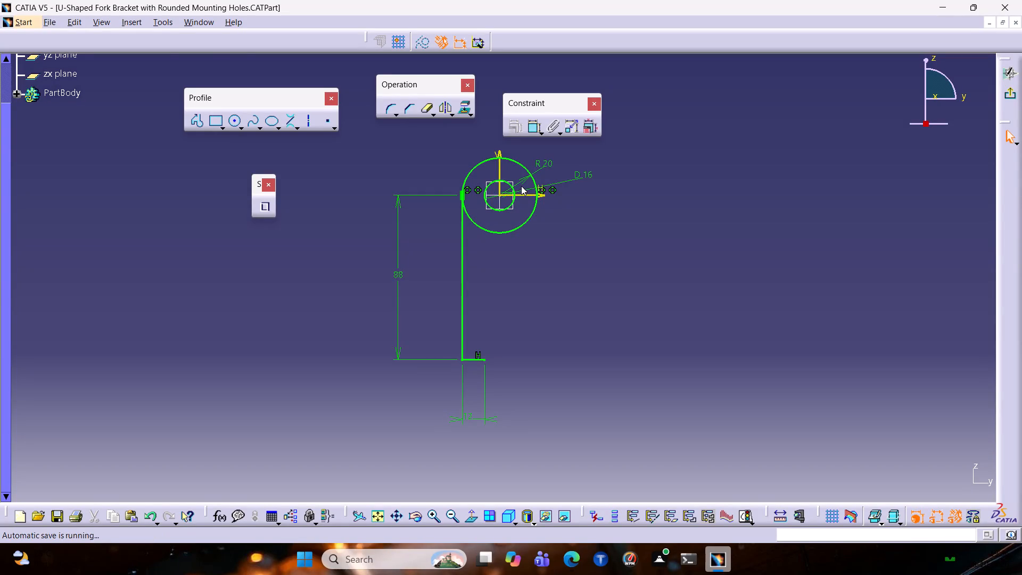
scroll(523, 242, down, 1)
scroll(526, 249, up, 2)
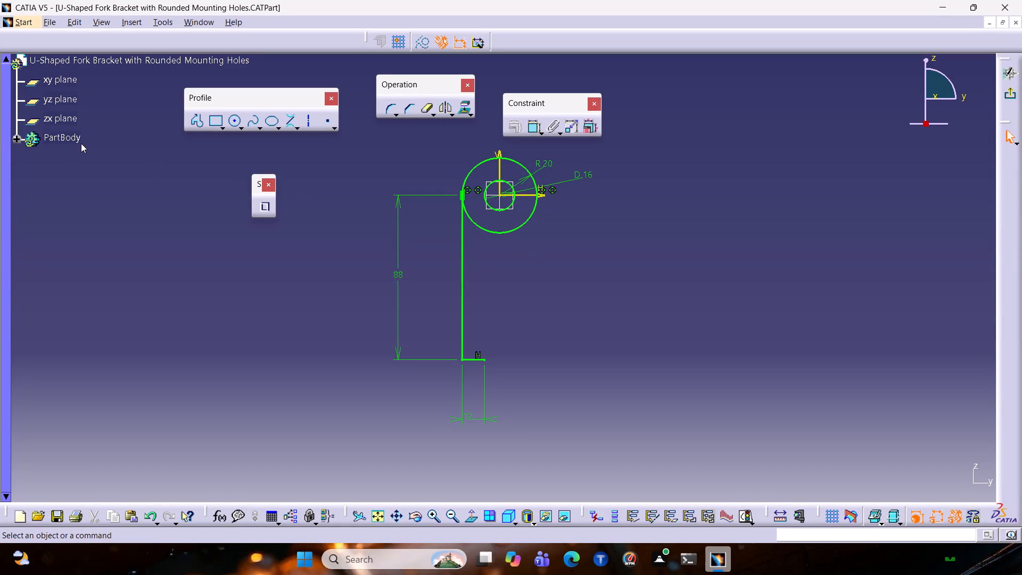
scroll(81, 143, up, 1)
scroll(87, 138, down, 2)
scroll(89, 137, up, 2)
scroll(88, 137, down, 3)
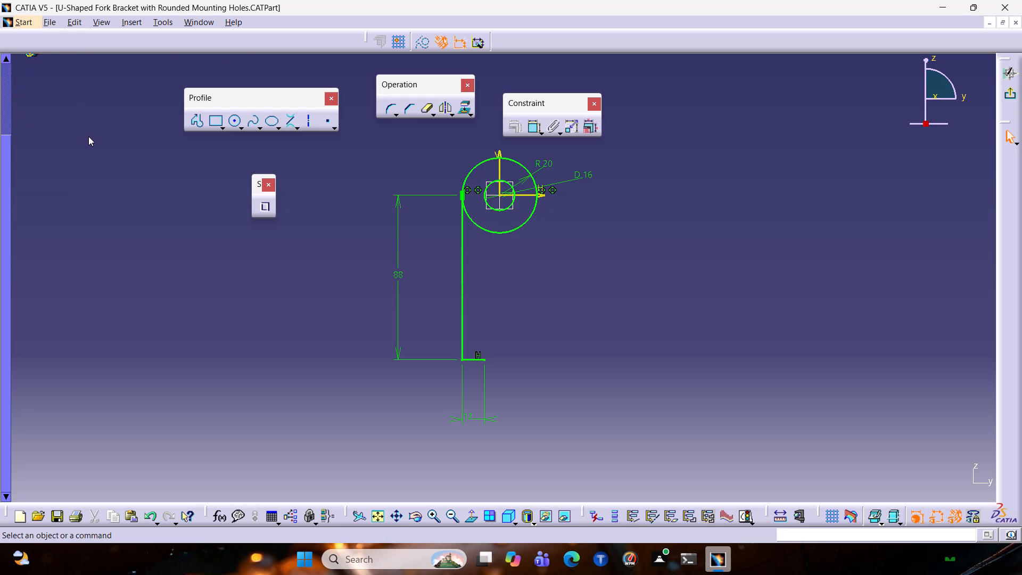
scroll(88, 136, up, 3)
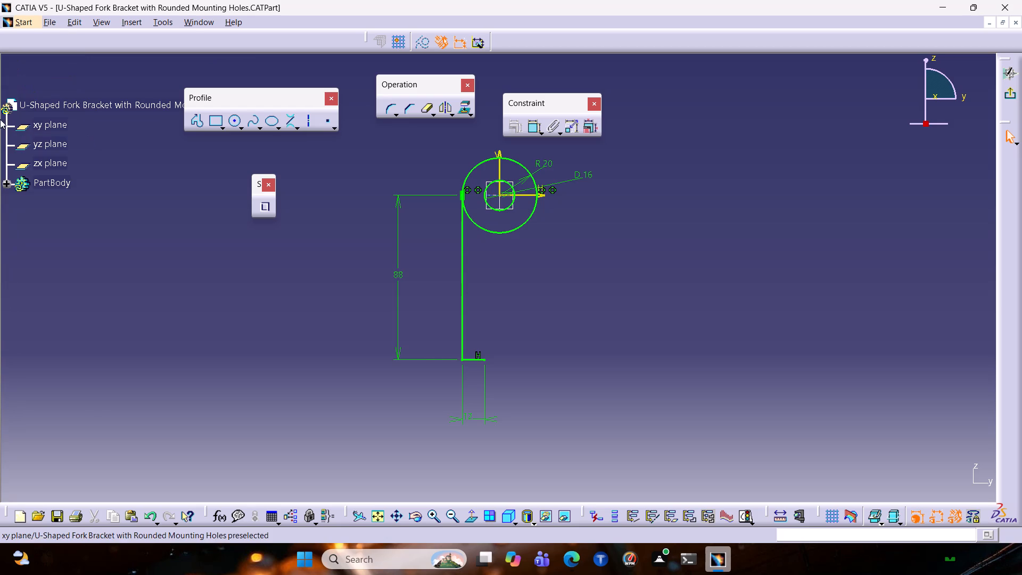
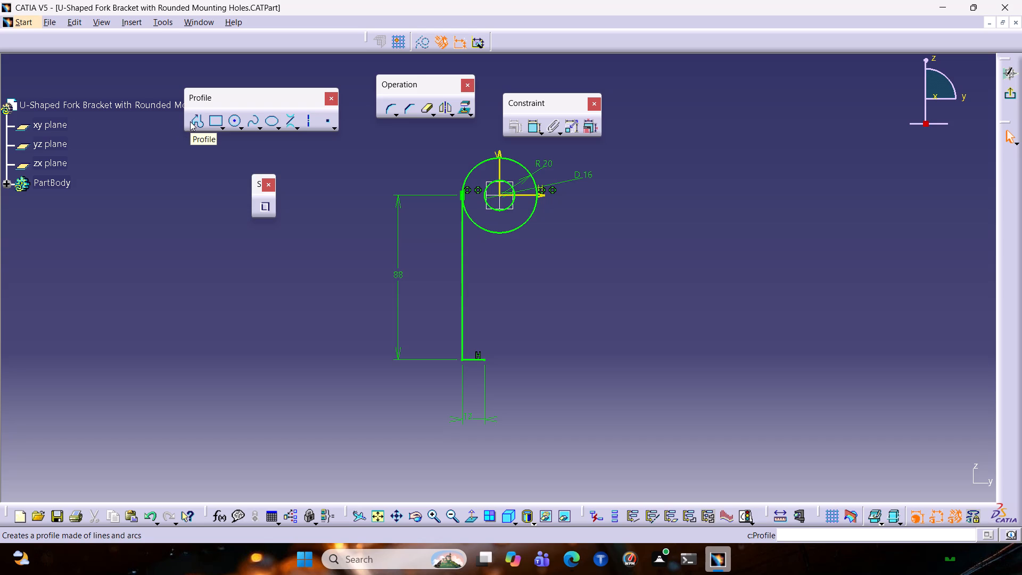
Start a new line-and-arc Profile in the sketch to continue the bracket's side outline.
click(192, 124)
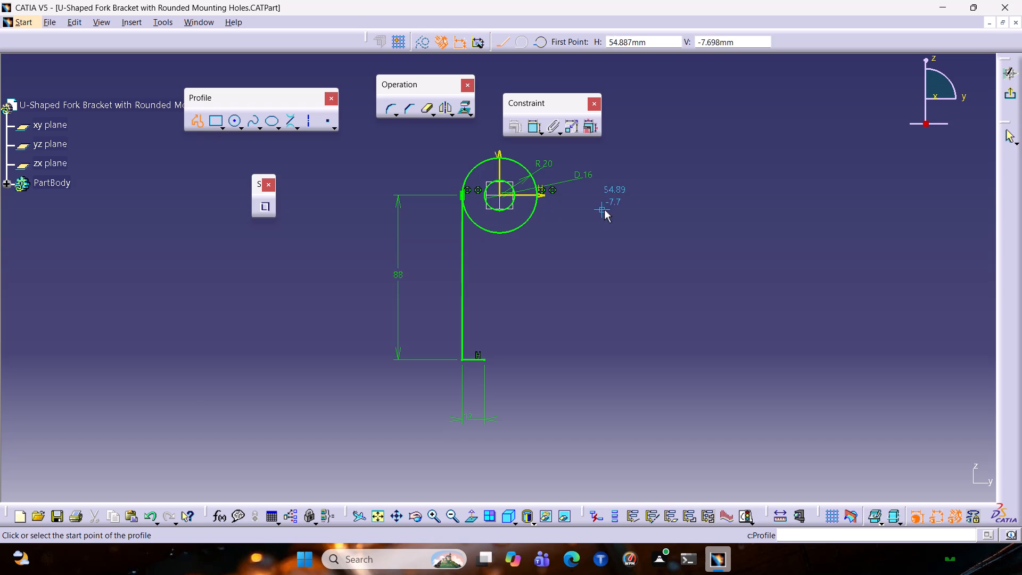
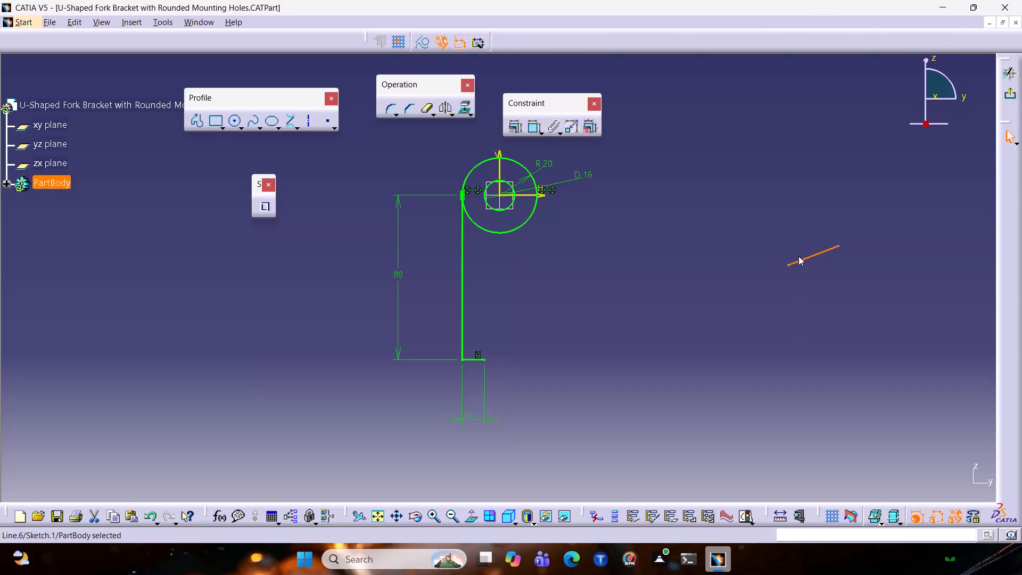
Delete the stray slanted line away from the bracket outline.
key(Escape)
click(824, 255)
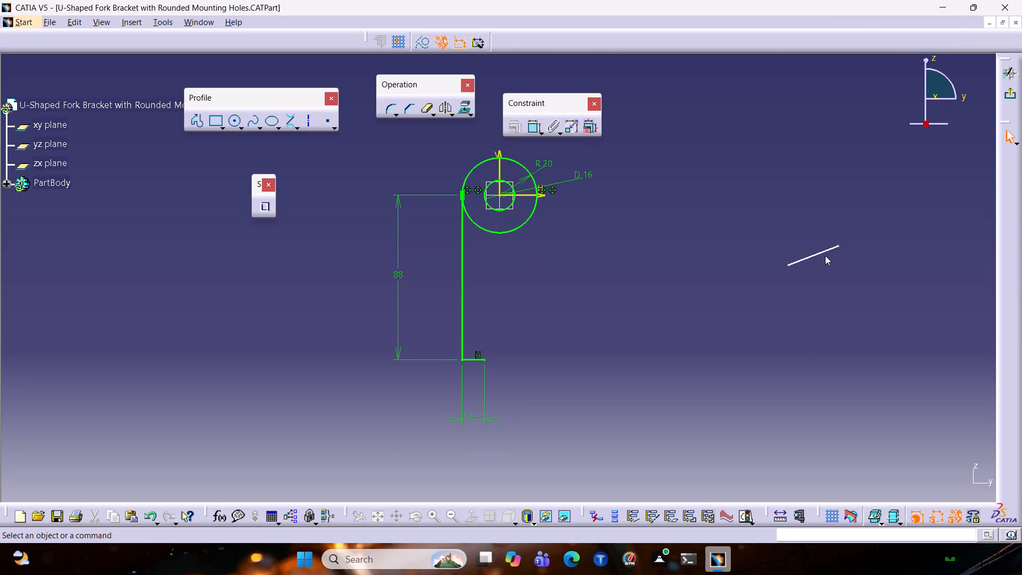
click(819, 253)
key(Delete)
scroll(192, 102, left, 7)
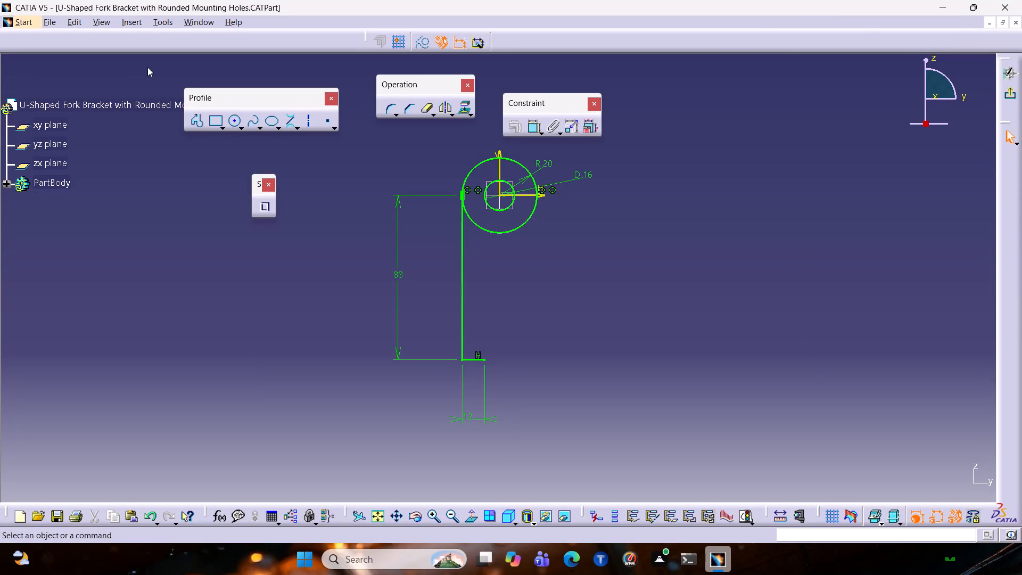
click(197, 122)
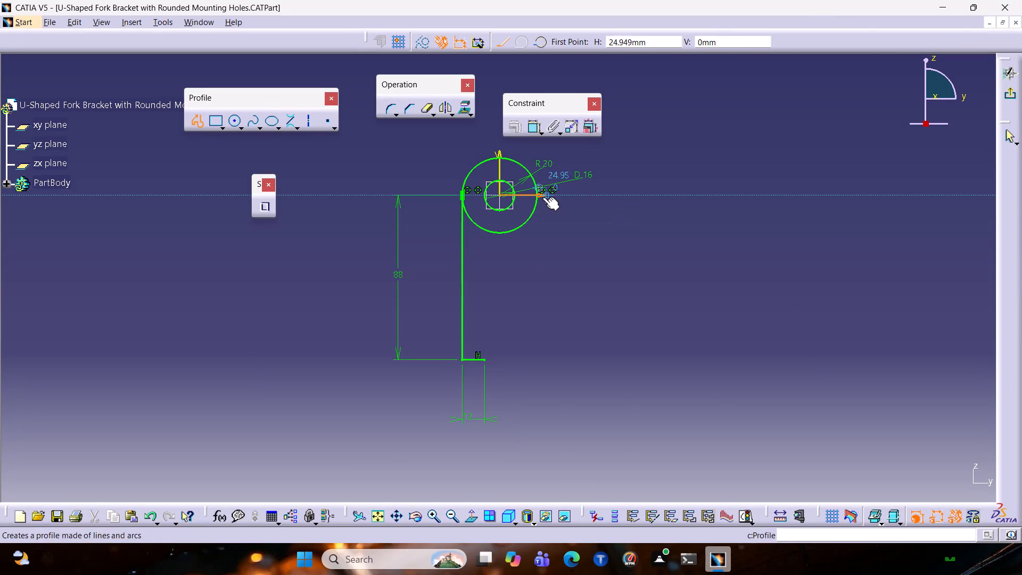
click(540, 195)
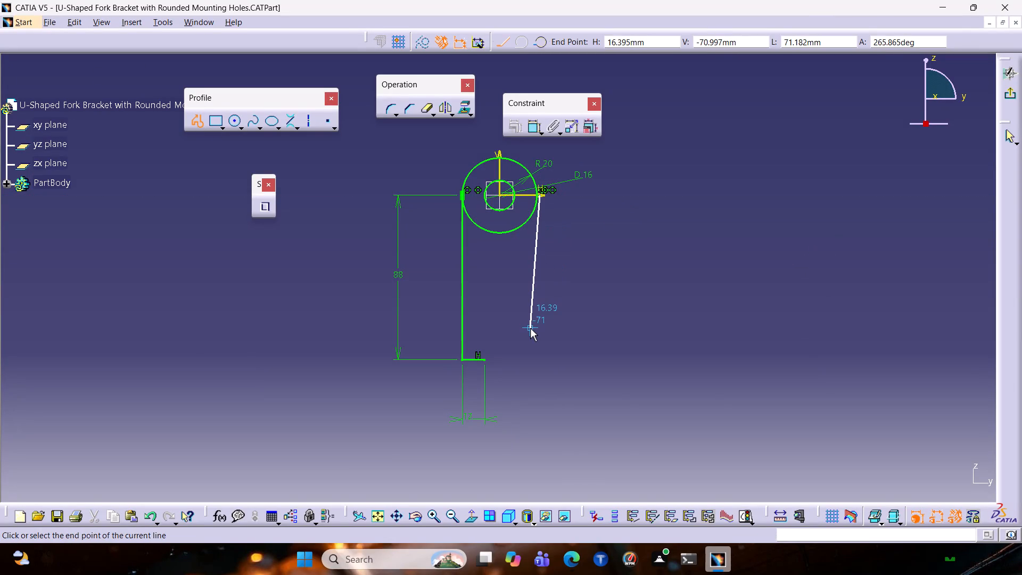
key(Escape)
Draw a profile from the outer circle's right quadrant, about 34 mm vertically down, continuing with an 88 mm horizontal line to the right.
click(195, 119)
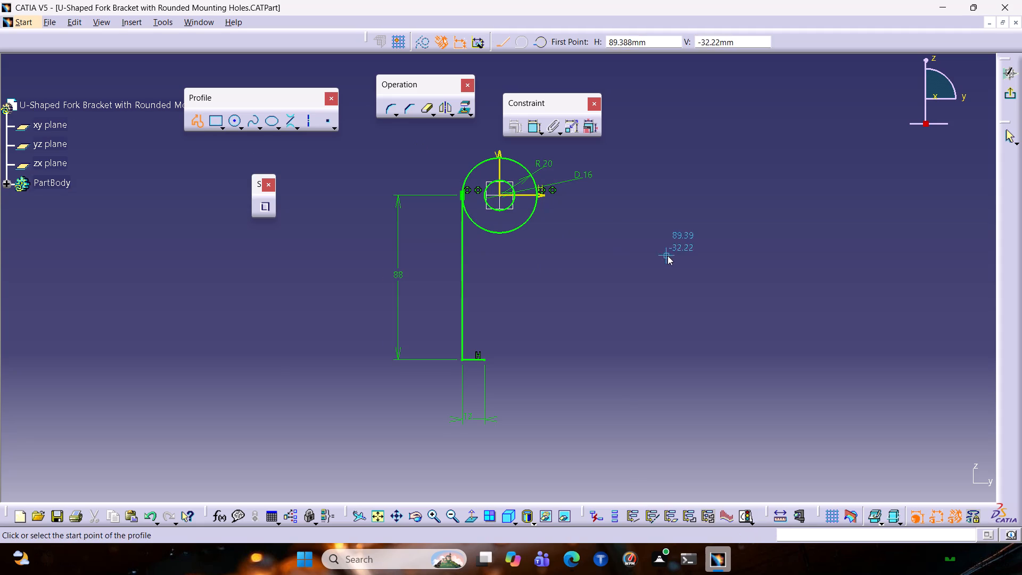
click(538, 198)
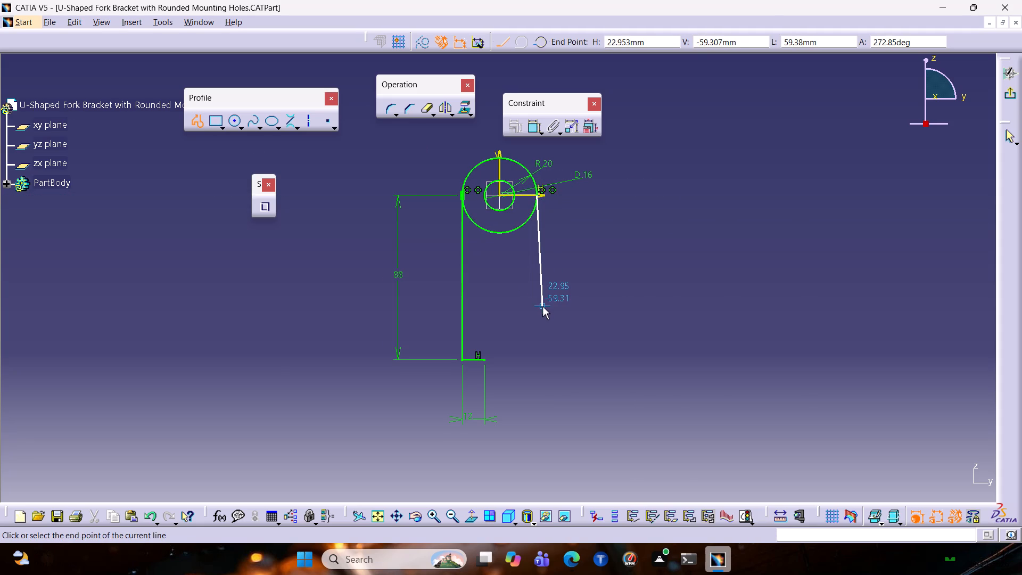
click(535, 260)
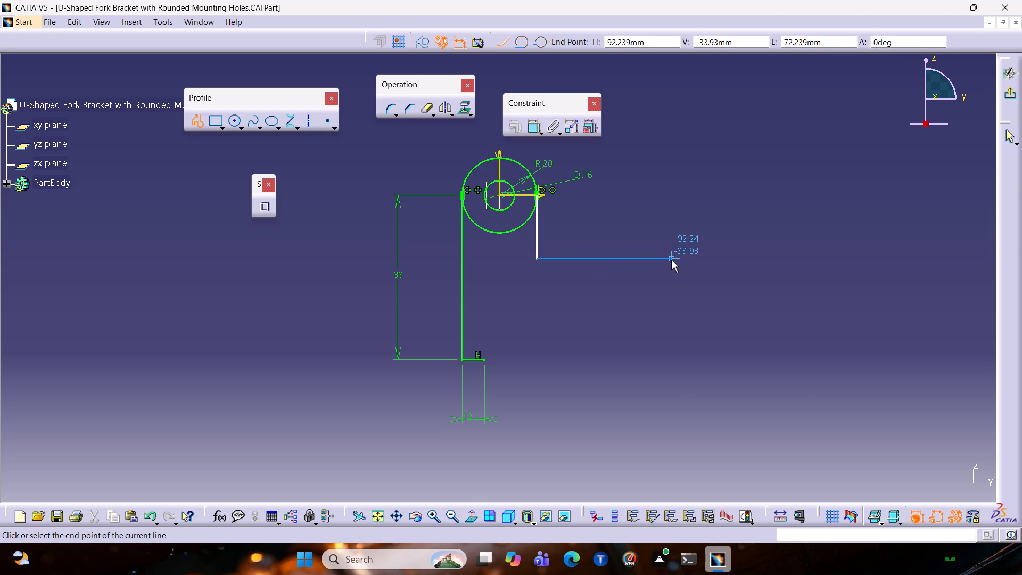
key(Tab)
key(Tab)
key(Tab)
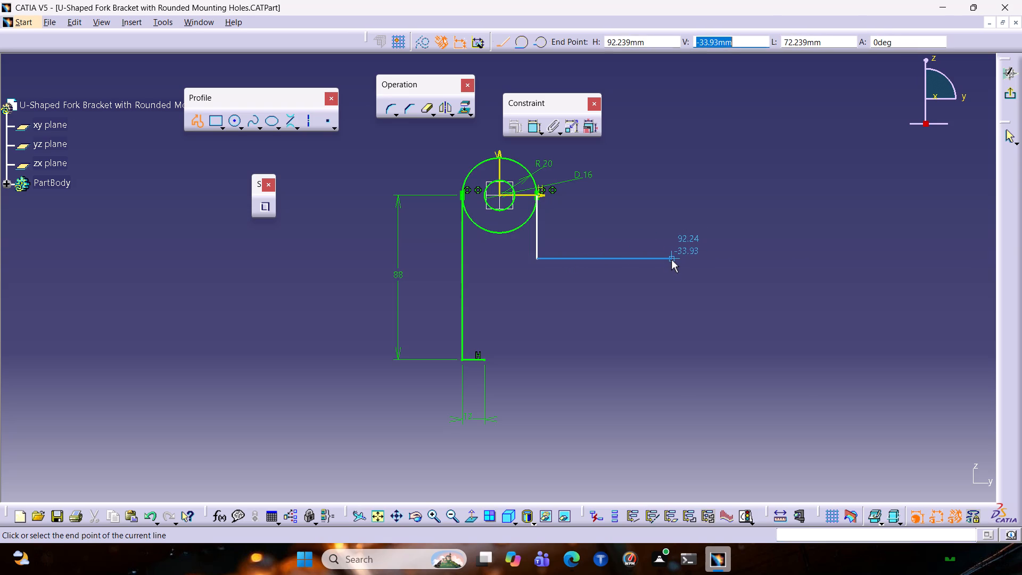
key(Tab)
text(88)
key(Return)
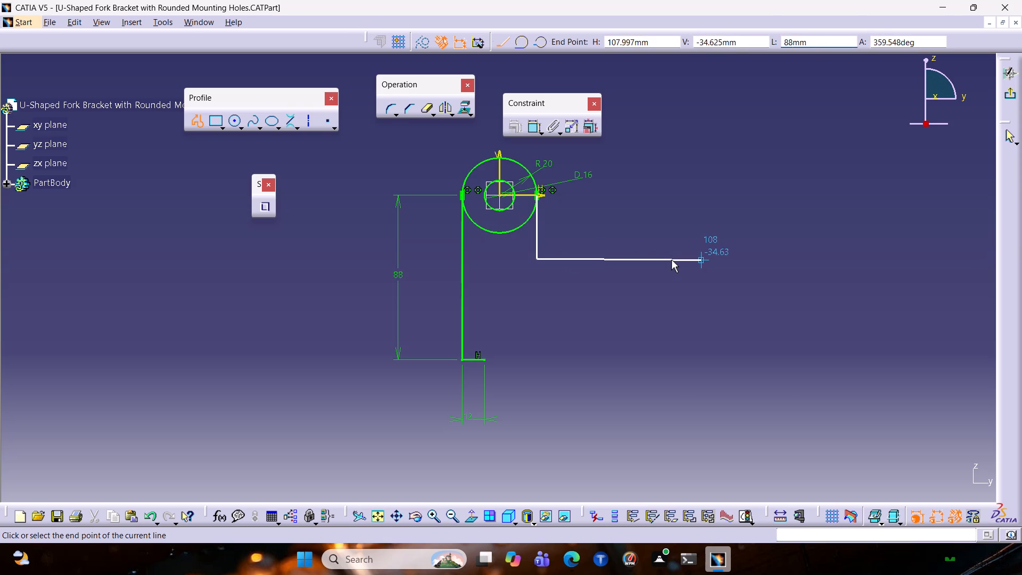
click(705, 259)
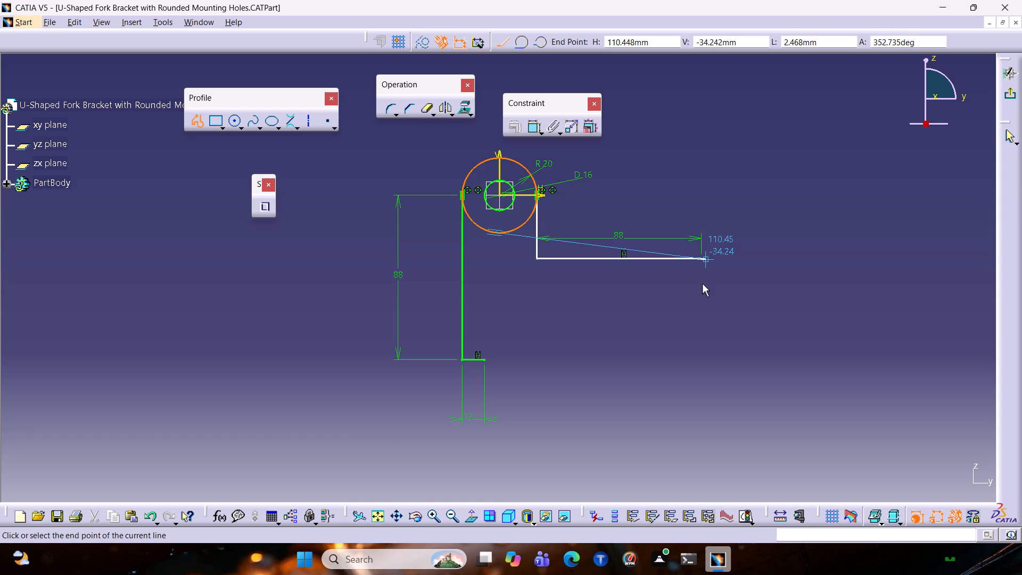
Continue the profile with a 12 mm vertical line down from the arm's far end.
key(Tab)
key(Tab)
key(Tab)
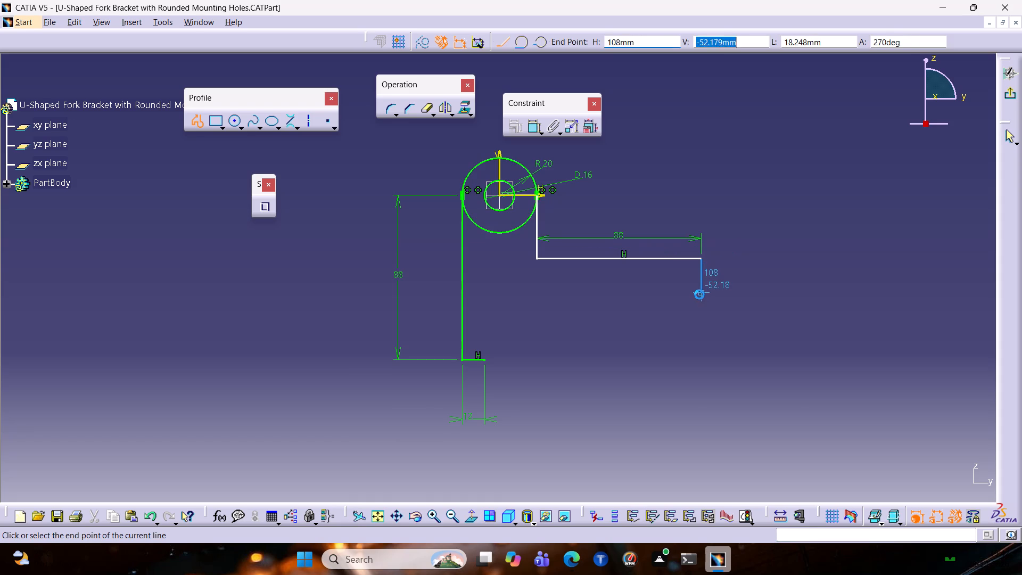
key(Tab)
text(12)
key(Return)
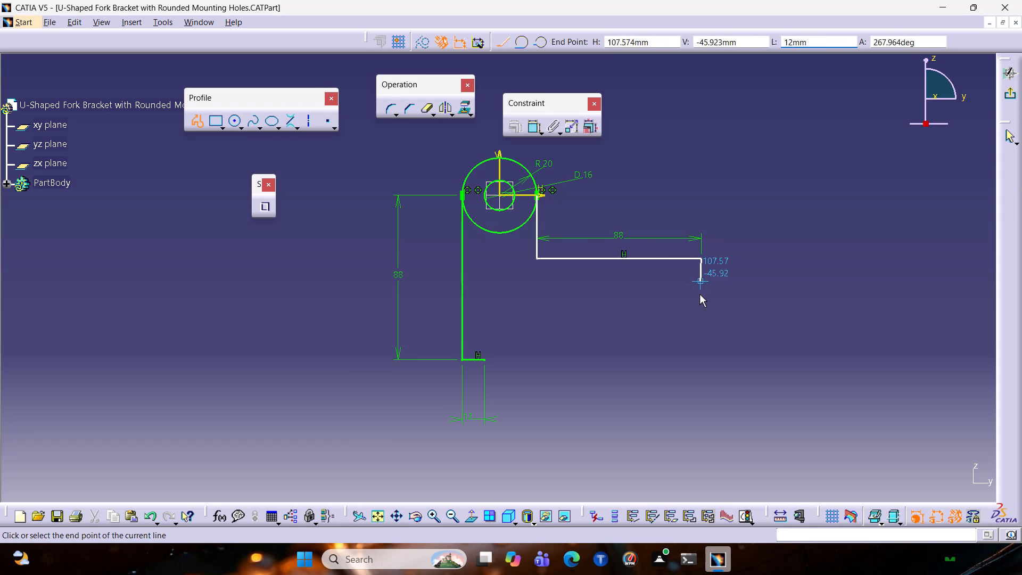
click(699, 290)
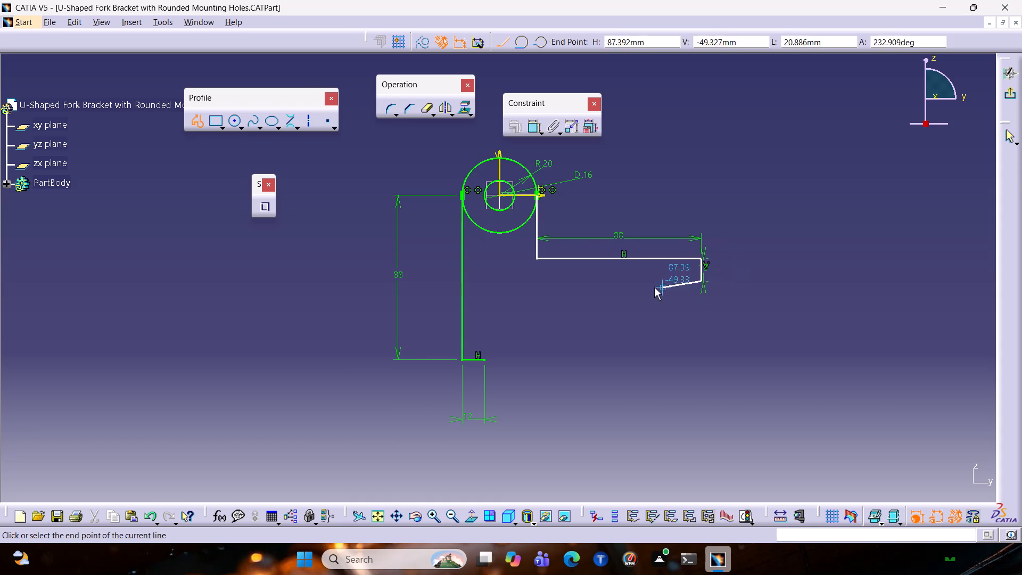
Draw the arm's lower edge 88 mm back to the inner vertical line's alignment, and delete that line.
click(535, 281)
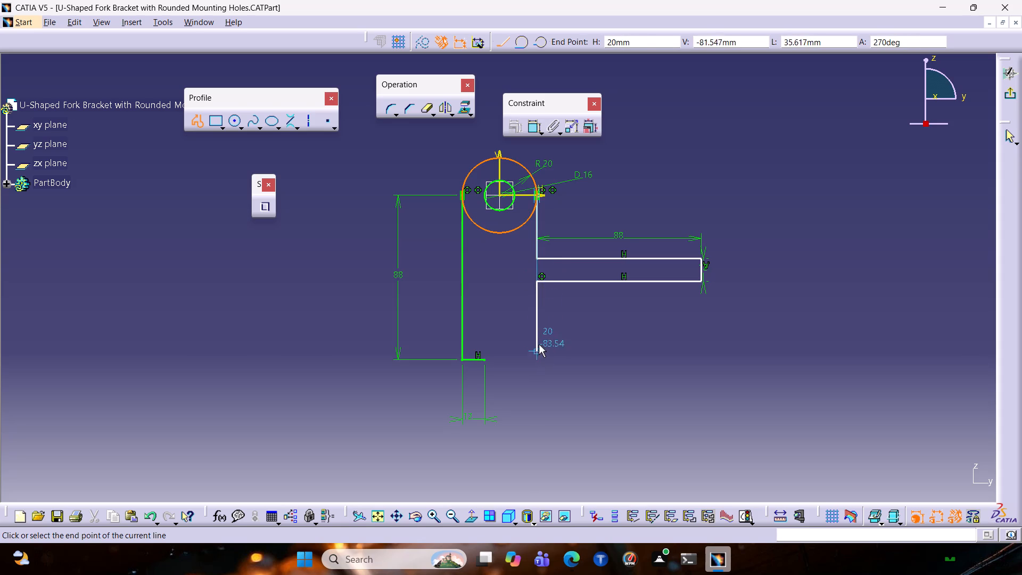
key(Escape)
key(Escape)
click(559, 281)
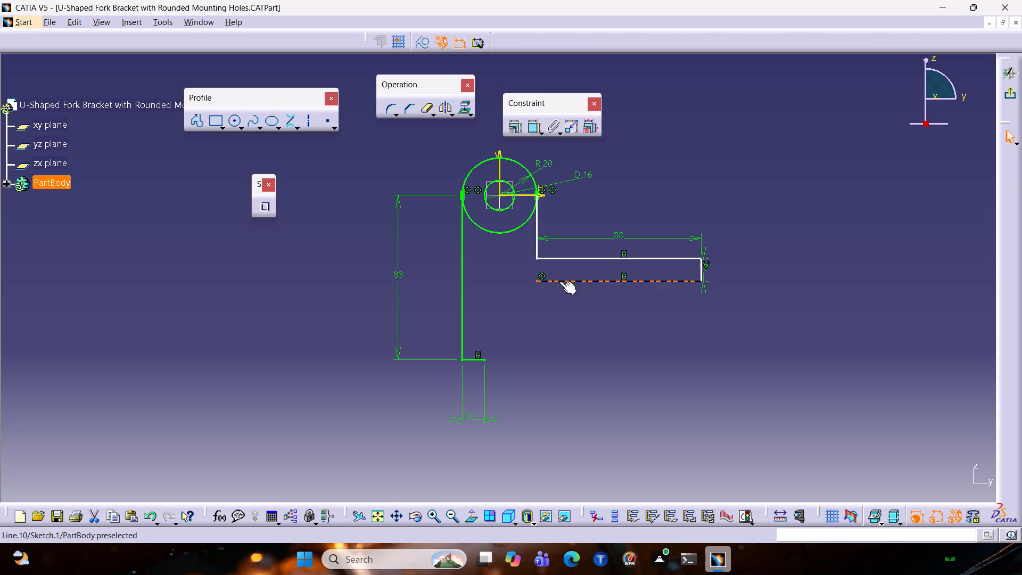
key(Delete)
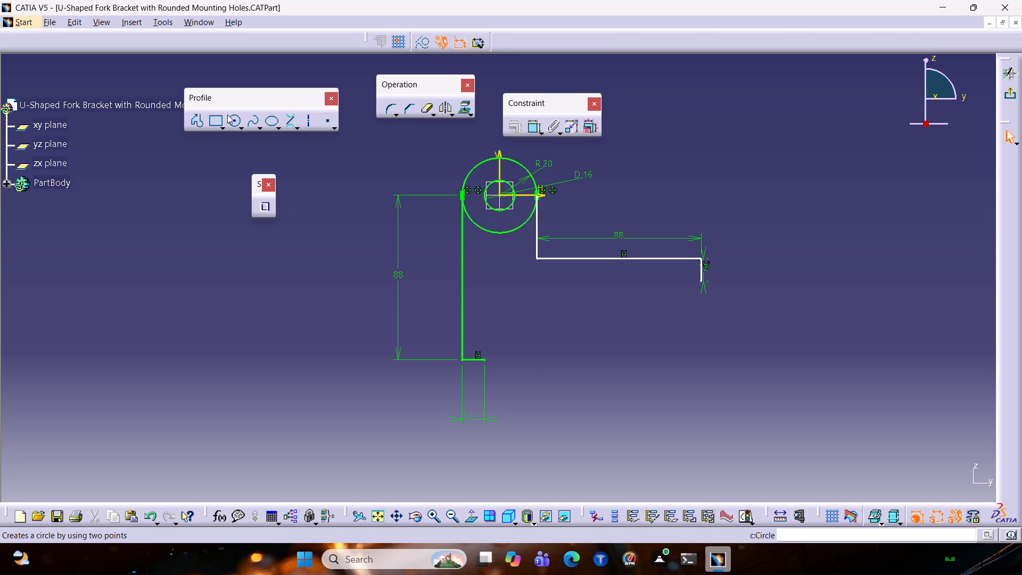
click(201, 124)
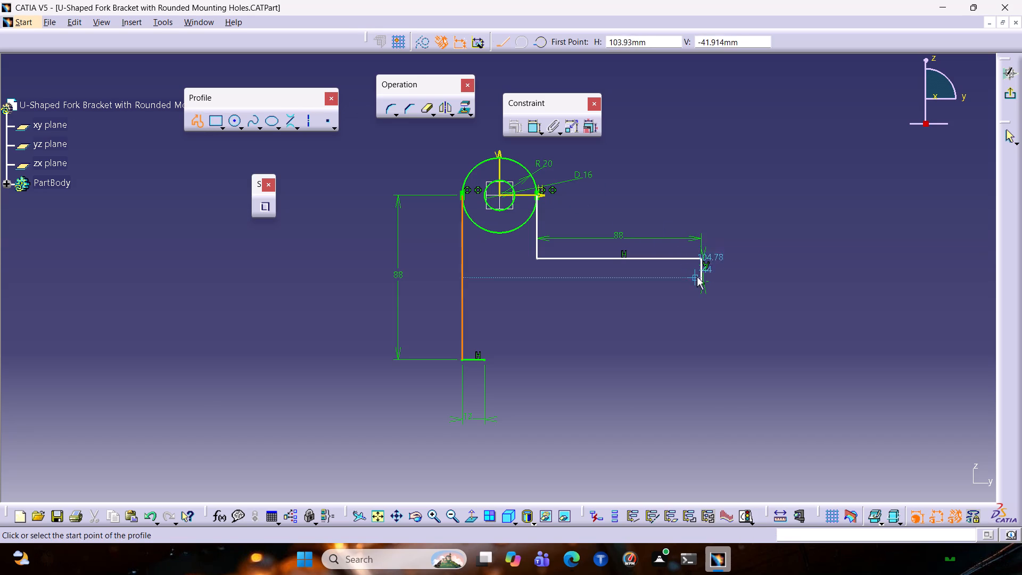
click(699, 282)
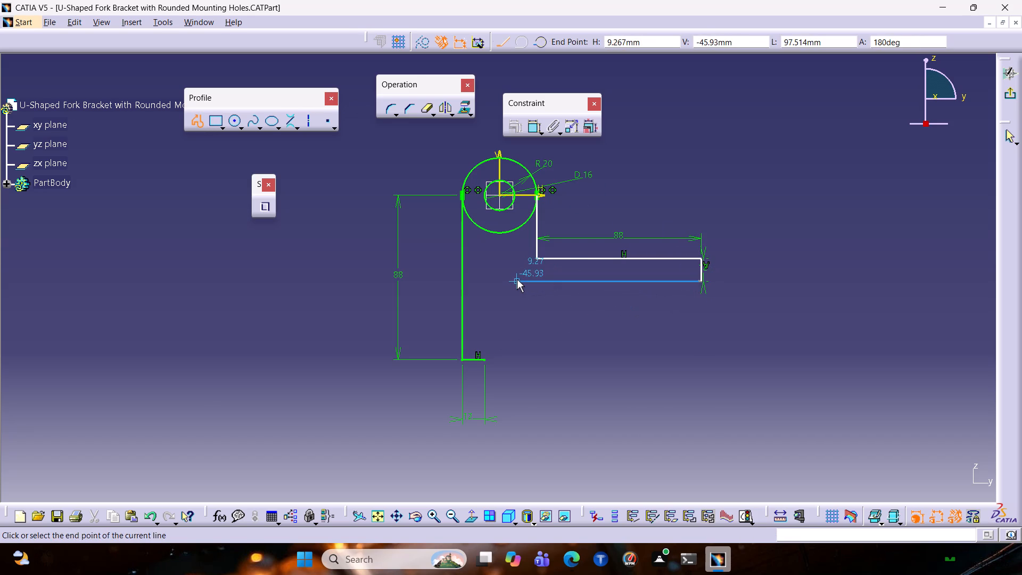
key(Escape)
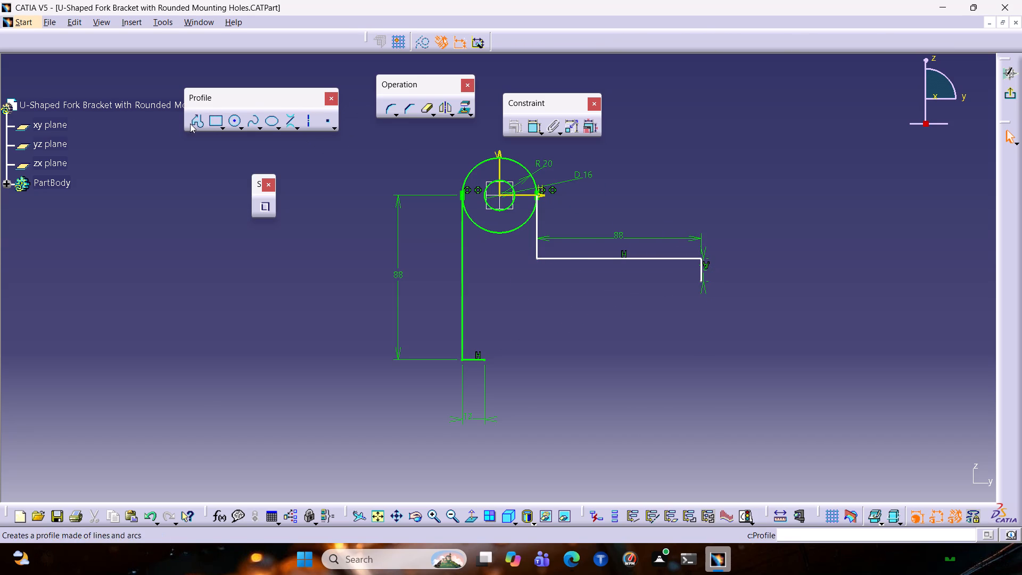
Draw the arm's lower edge from its end back above the foot's free end, and a vertical line down to that end.
click(193, 122)
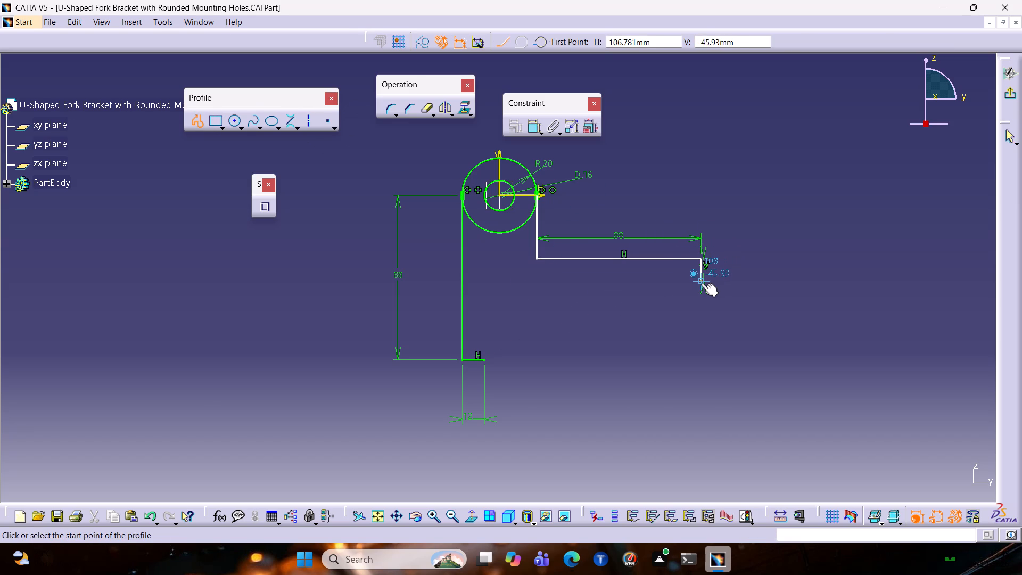
click(702, 279)
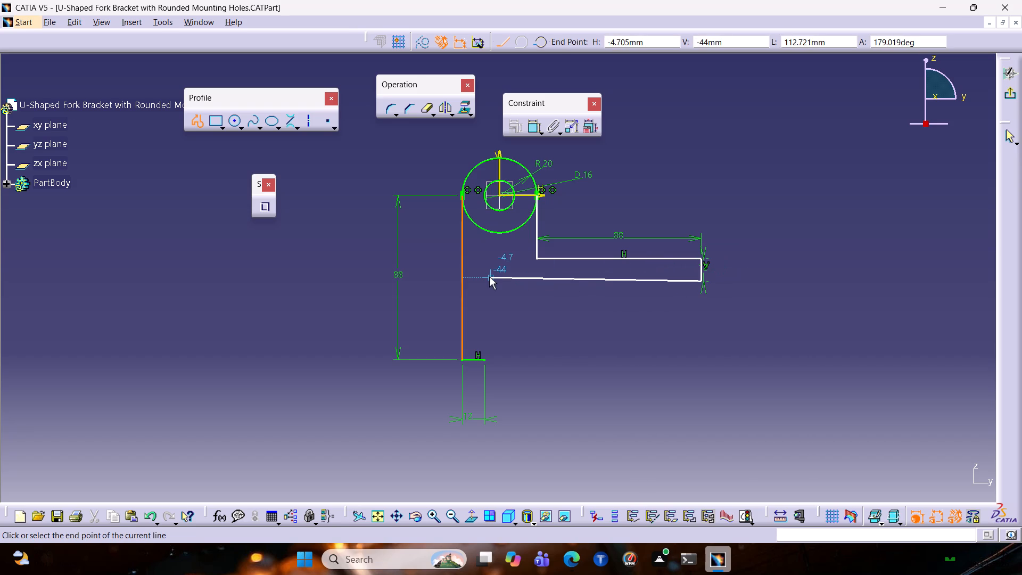
click(485, 276)
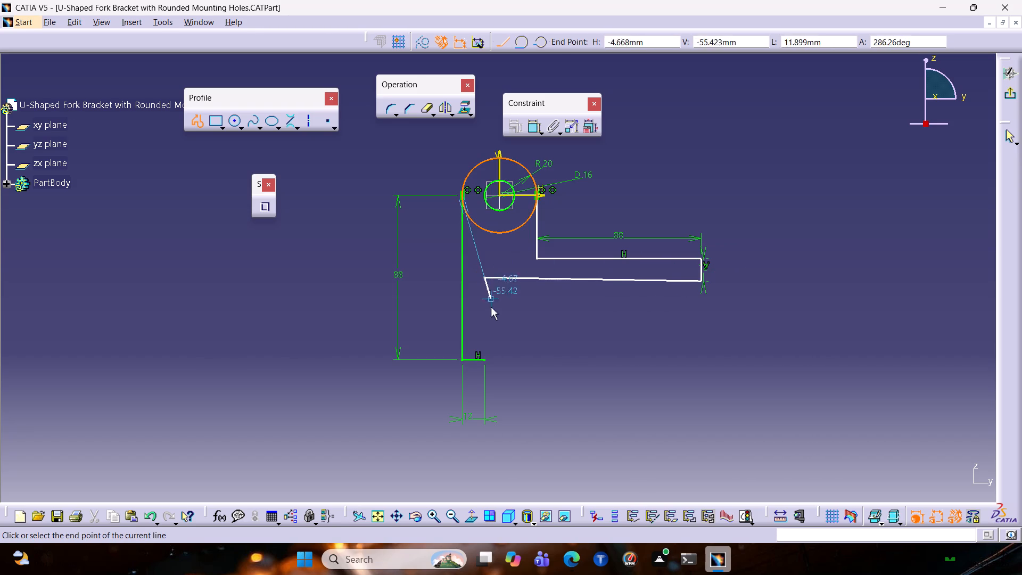
click(484, 359)
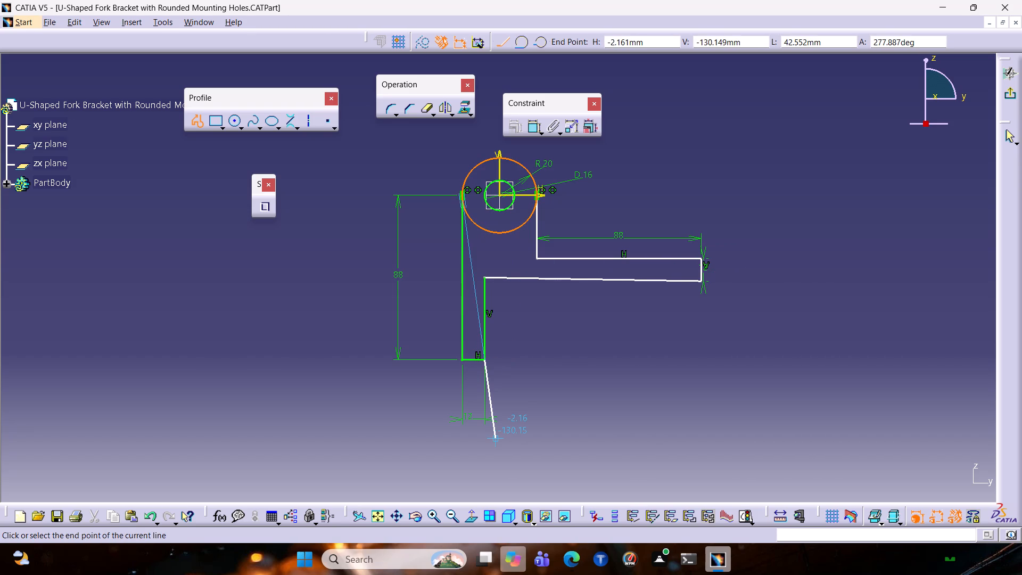
key(Escape)
key(Escape)
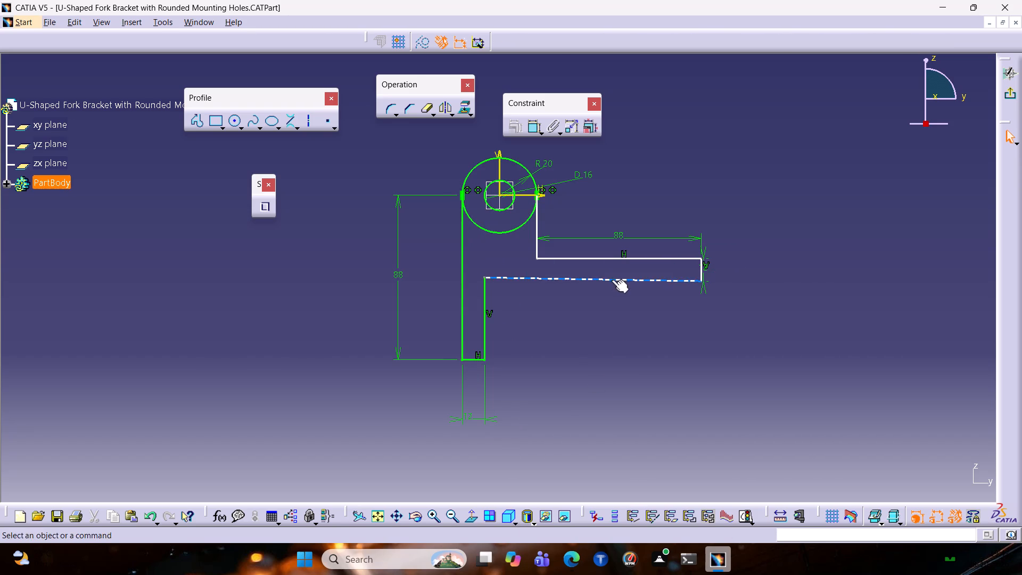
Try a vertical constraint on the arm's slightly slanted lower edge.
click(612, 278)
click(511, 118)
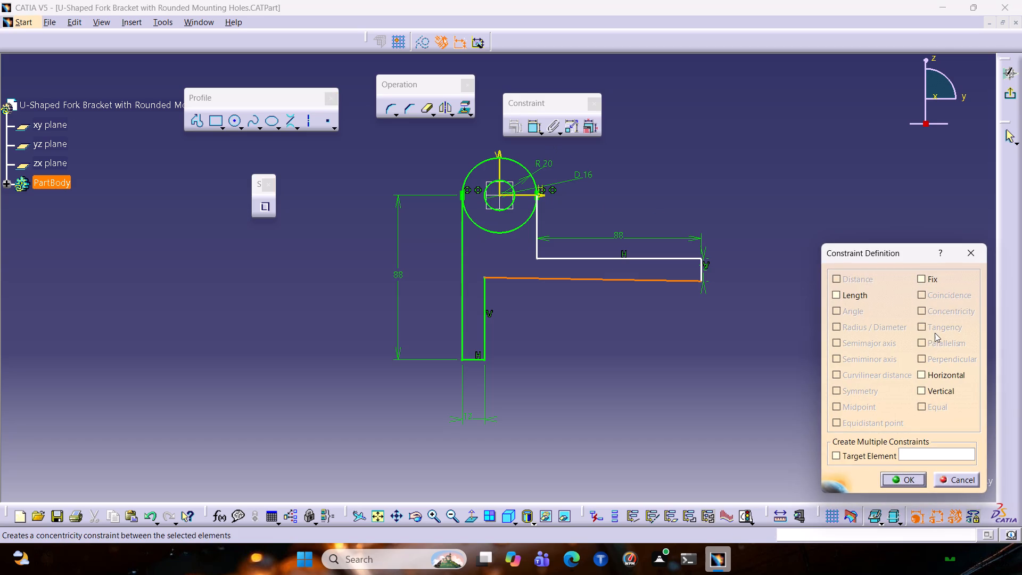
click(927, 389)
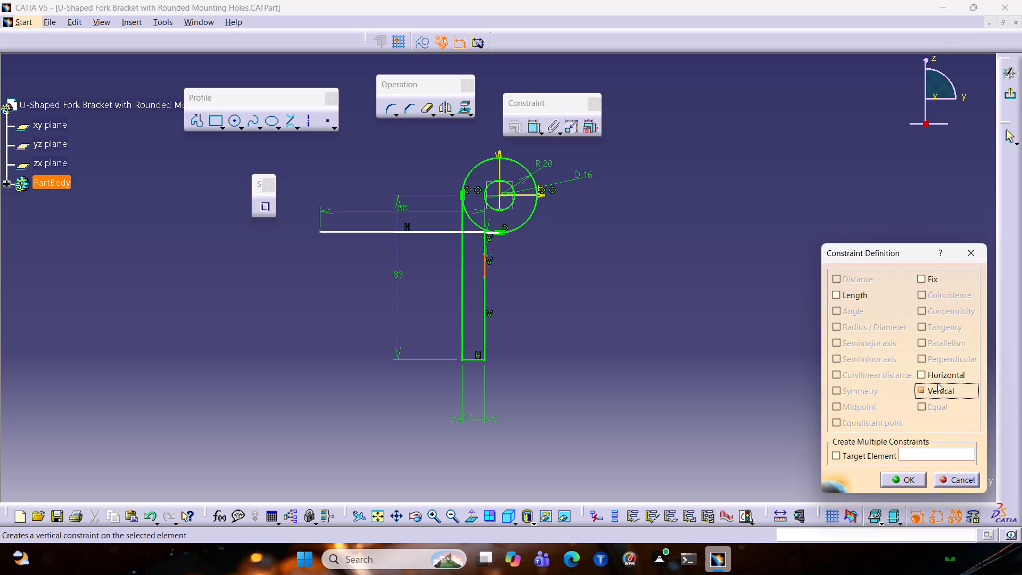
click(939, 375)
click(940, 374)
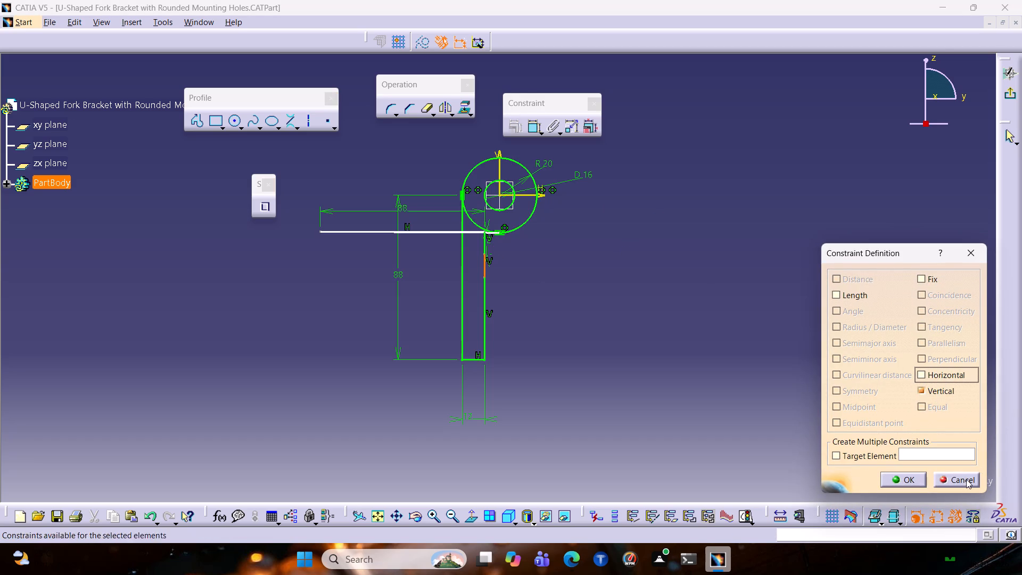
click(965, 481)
Apply a horizontal constraint to the arm's lower edge.
click(513, 127)
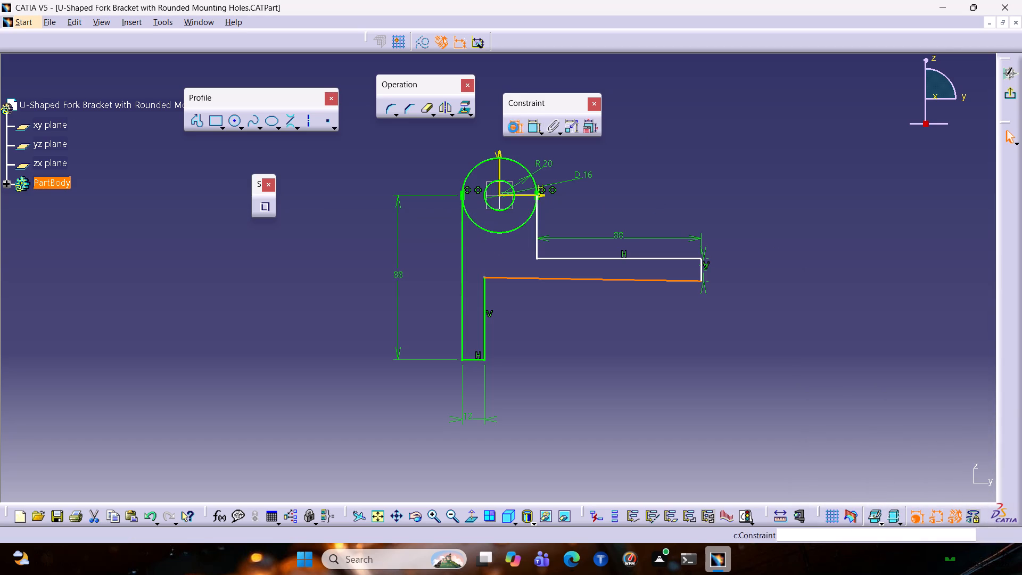
click(938, 373)
click(877, 478)
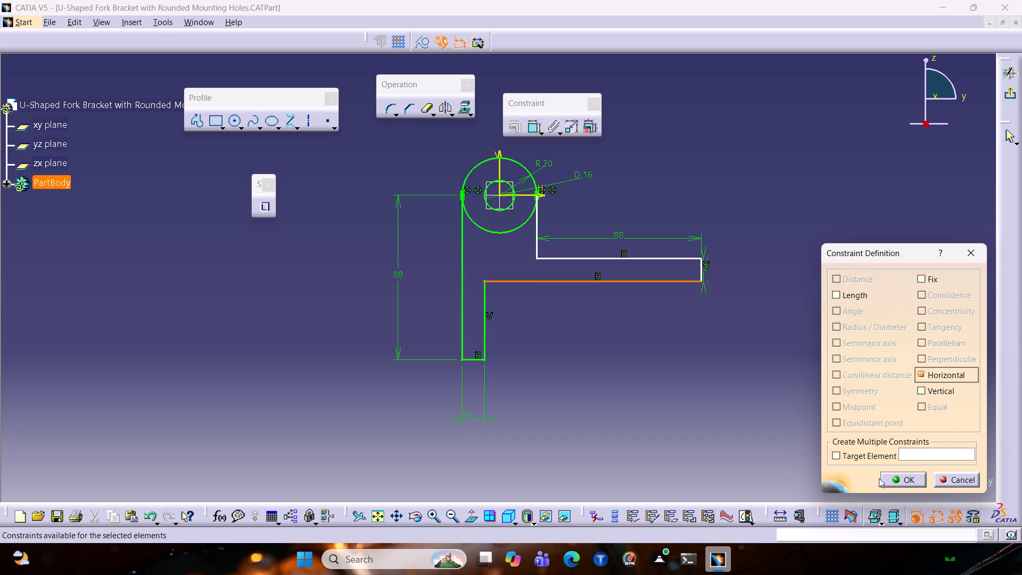
click(884, 477)
click(808, 284)
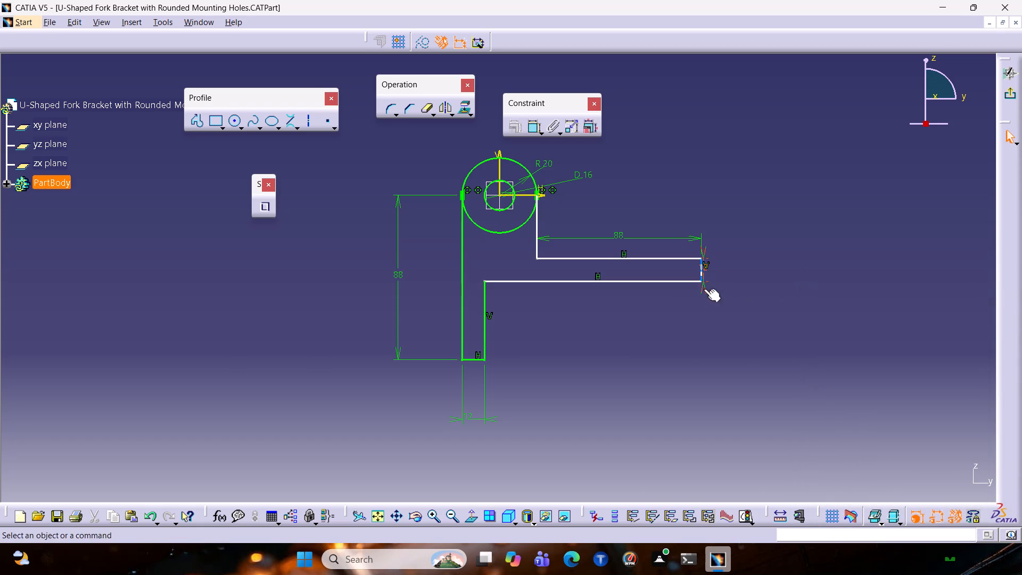
Move the 12 mm thickness dimension clear of the arm's end.
drag(704, 289, 772, 279)
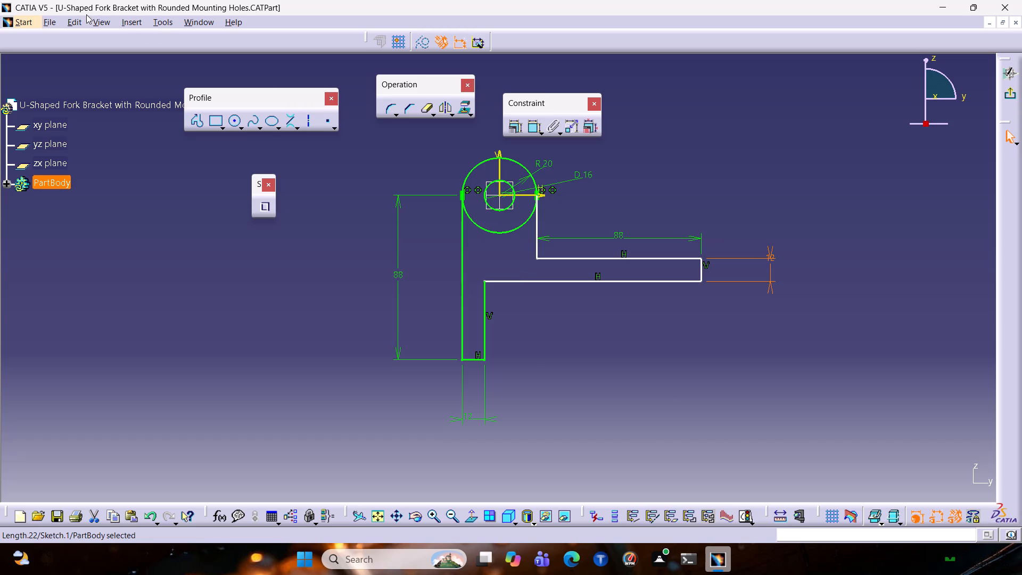
Open the existing part fig 52 from the Documents folder as a reference.
click(56, 23)
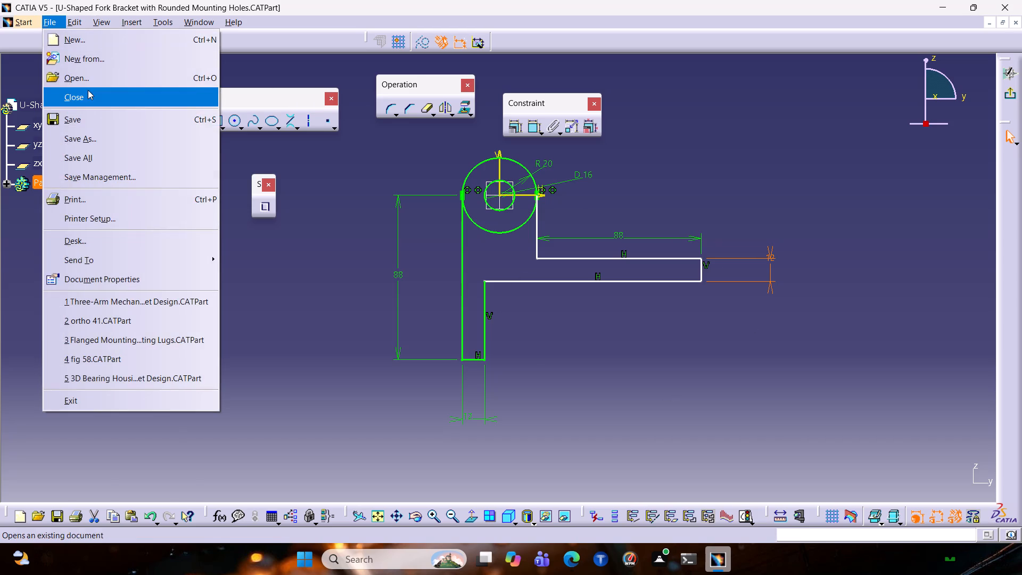
click(103, 69)
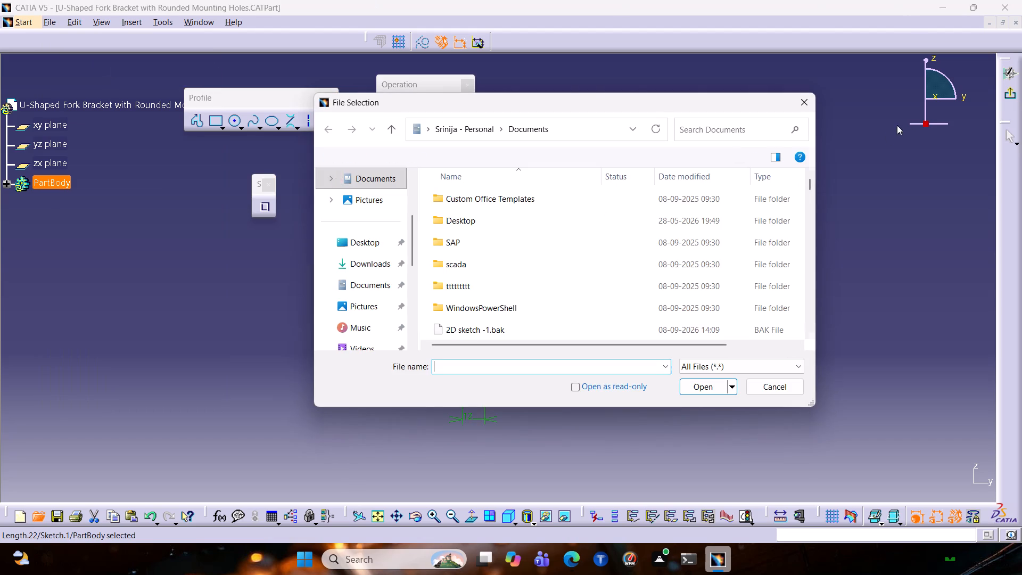
scroll(885, 215, up, 1)
scroll(596, 218, down, 7)
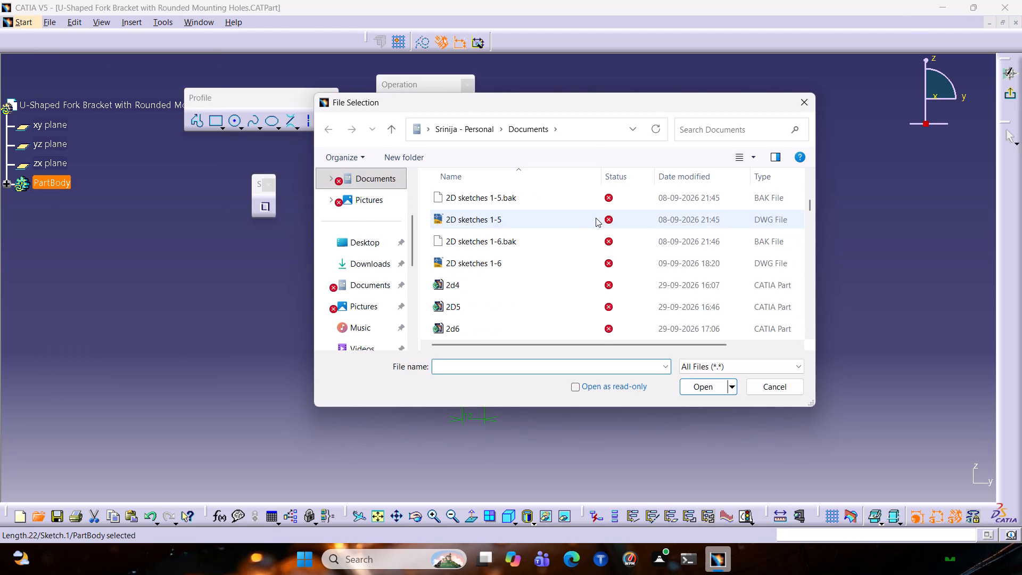
scroll(596, 218, down, 13)
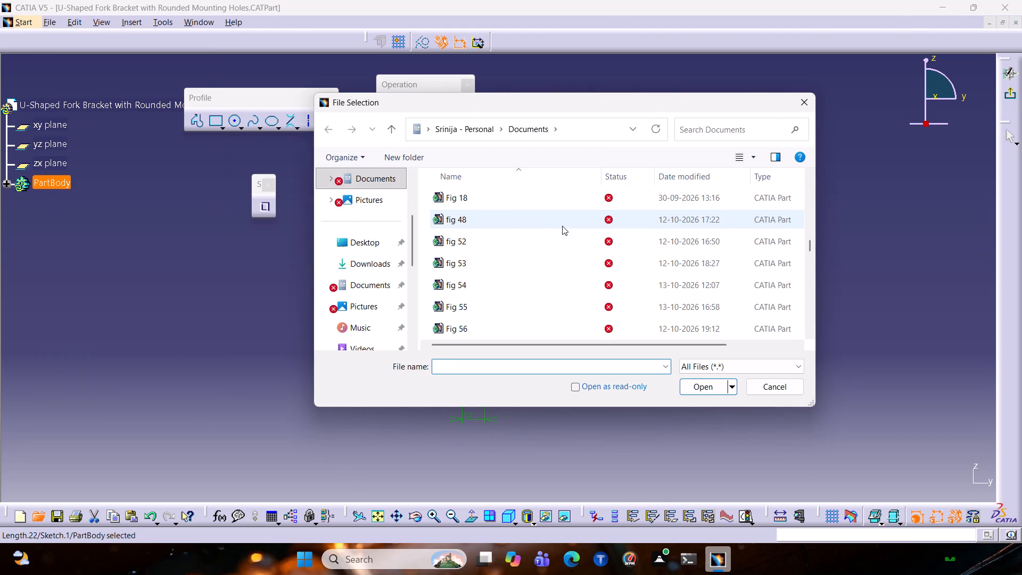
click(490, 243)
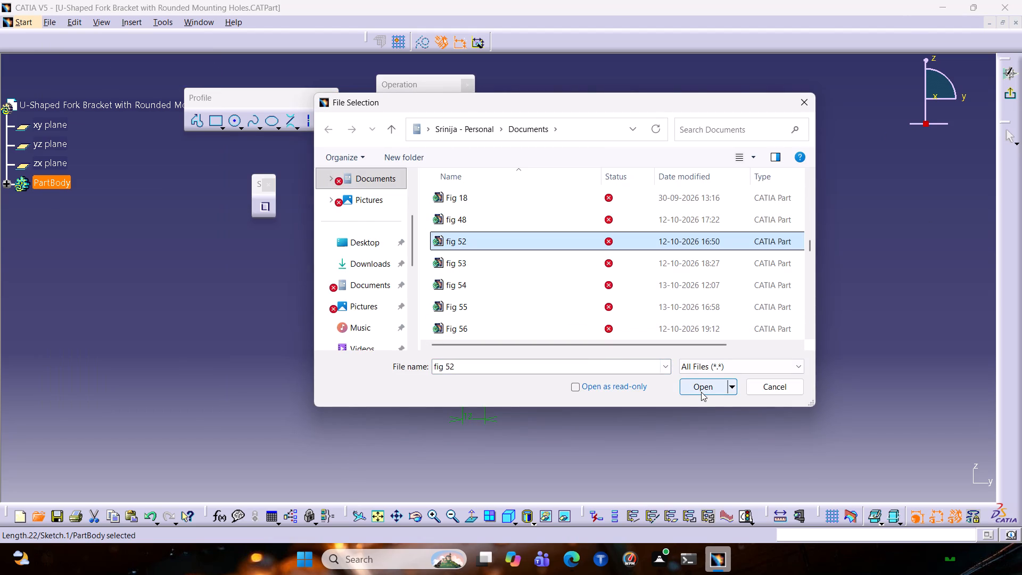
click(701, 392)
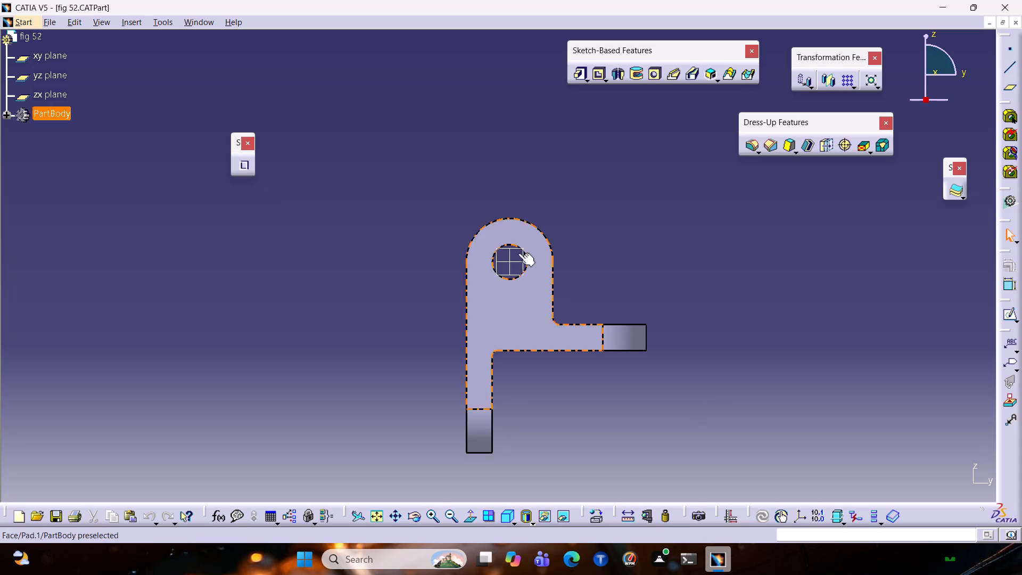
Open Sketch.1 under Pad.1 in fig 52, examine the profile's dimensions, and return to the bracket's sketch.
click(5, 114)
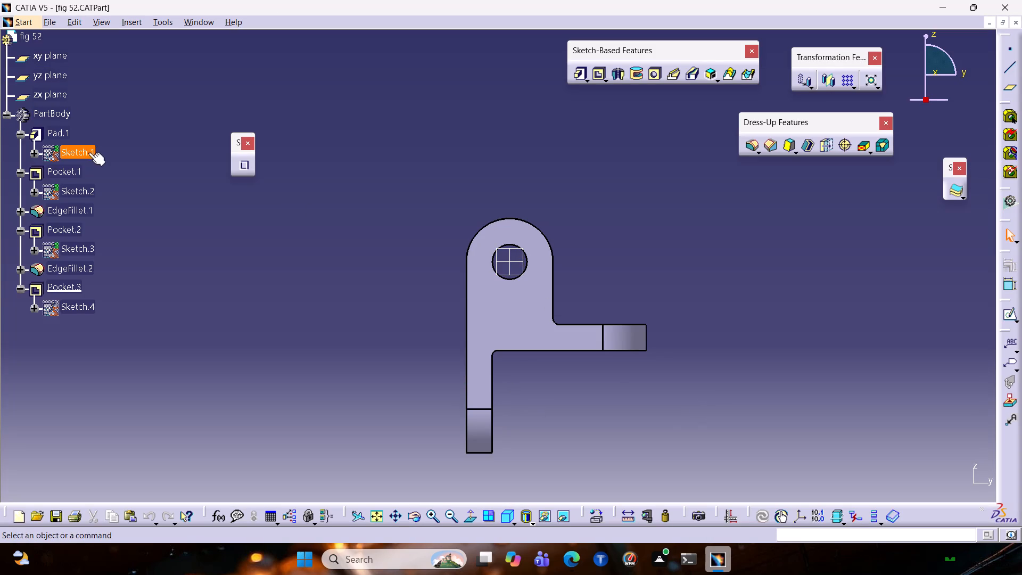
double_click(88, 152)
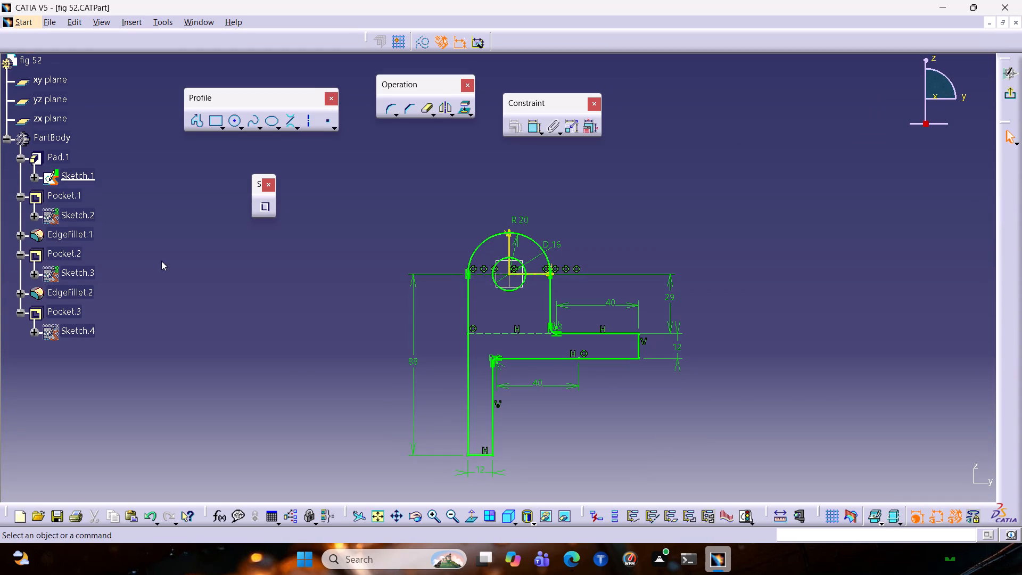
middle_drag(299, 360, 293, 270)
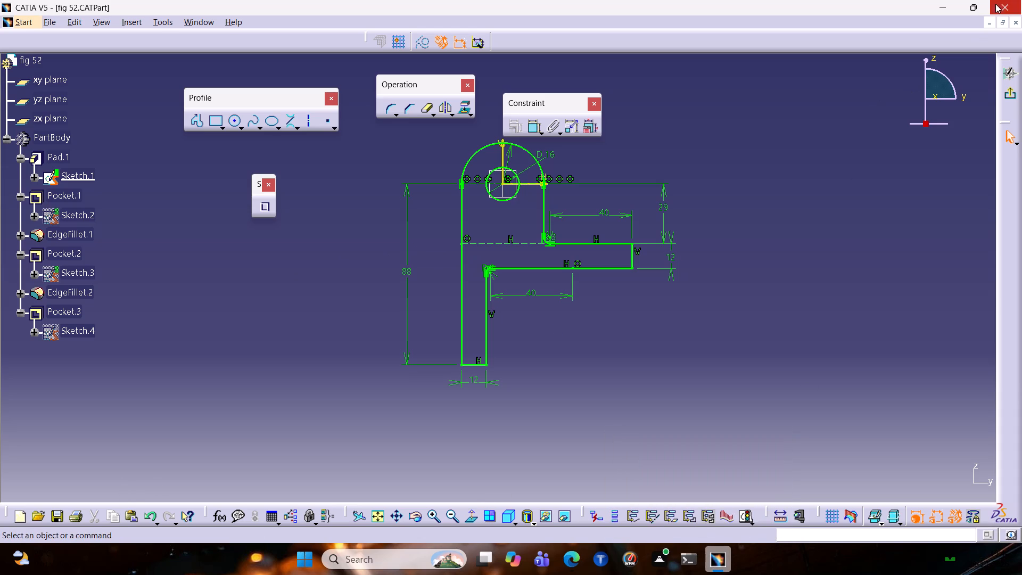
click(993, 22)
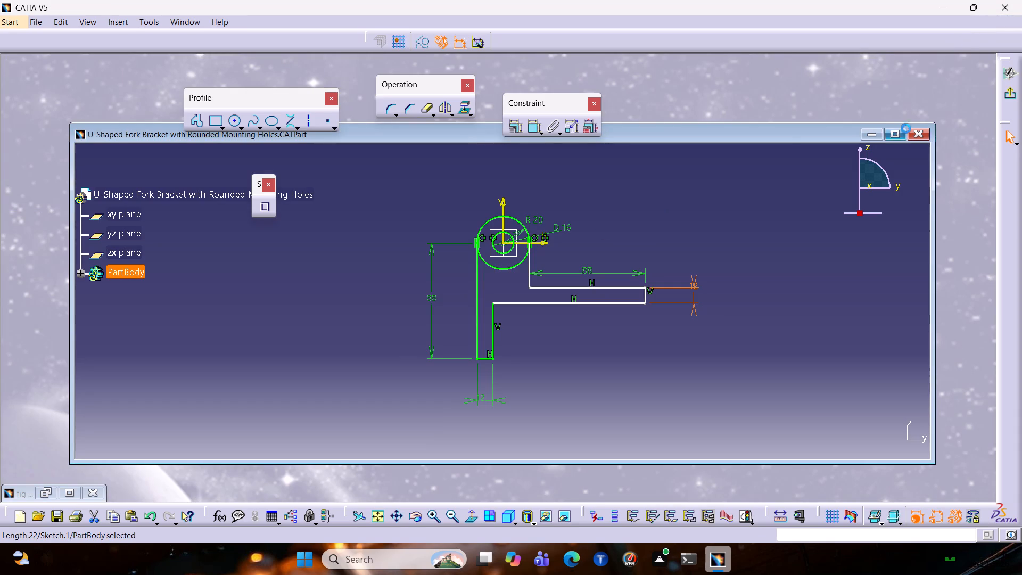
click(896, 132)
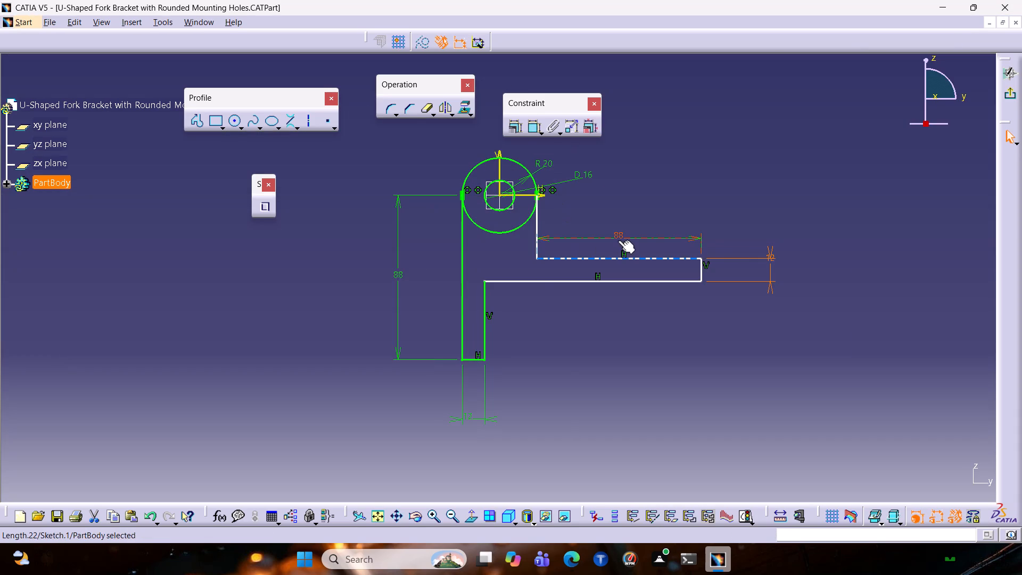
Shift the text of the arm's 88 mm length dimension slightly along its dimension line.
drag(619, 239, 622, 232)
drag(622, 232, 625, 282)
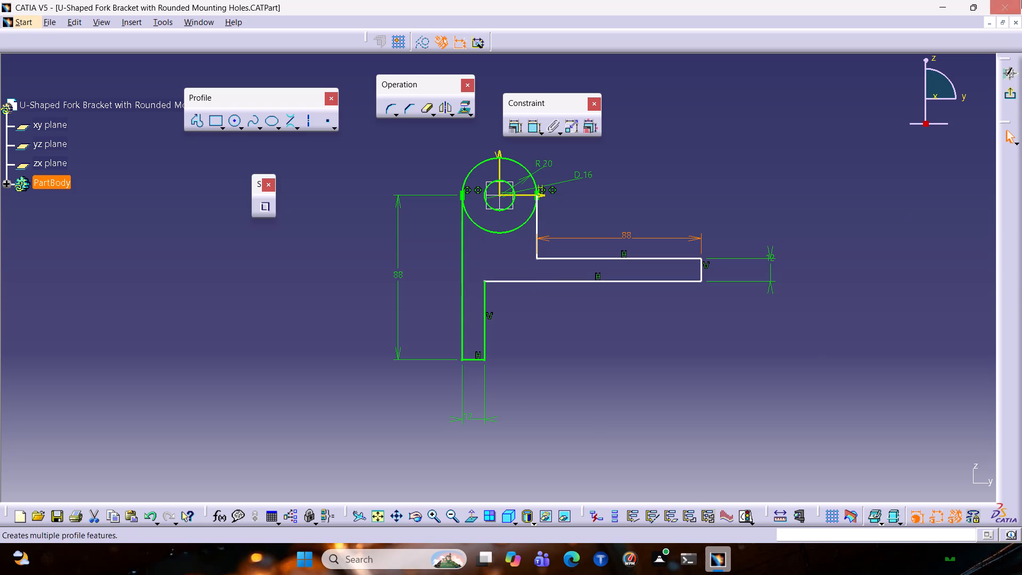
Check the arm dimensions in the fig 52 sketch again and return to the bracket's sketch.
click(987, 24)
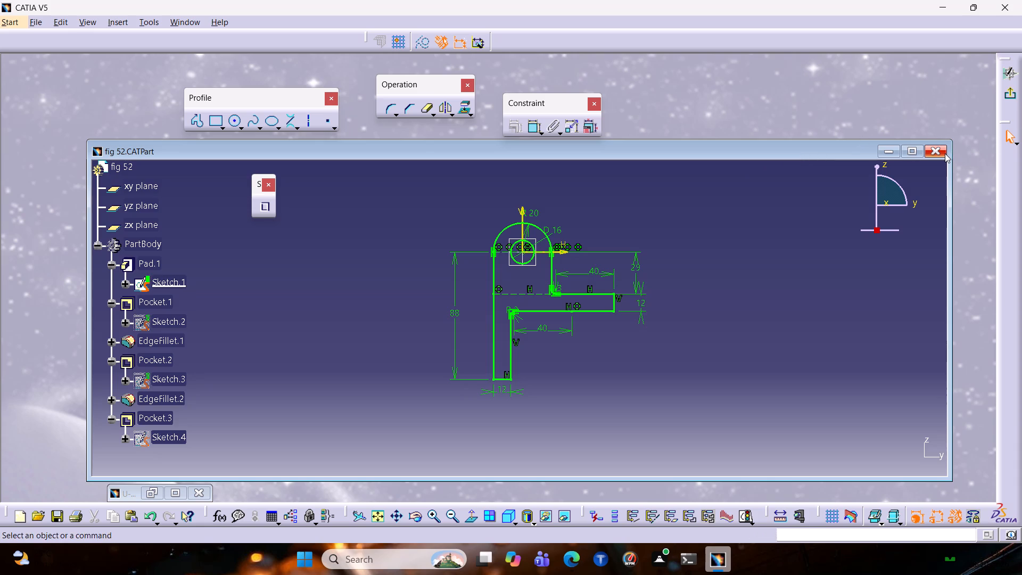
click(890, 151)
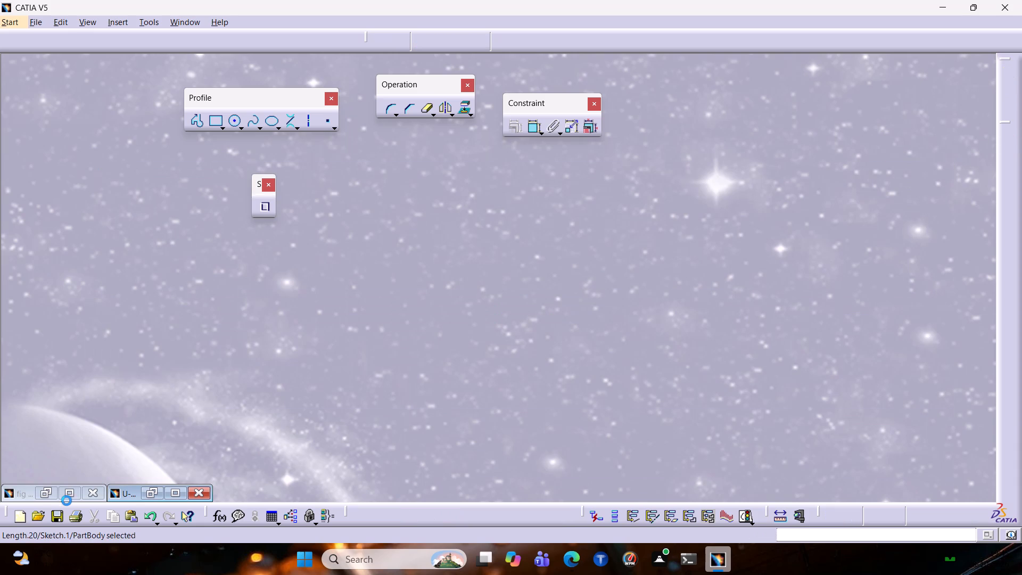
click(68, 497)
click(69, 492)
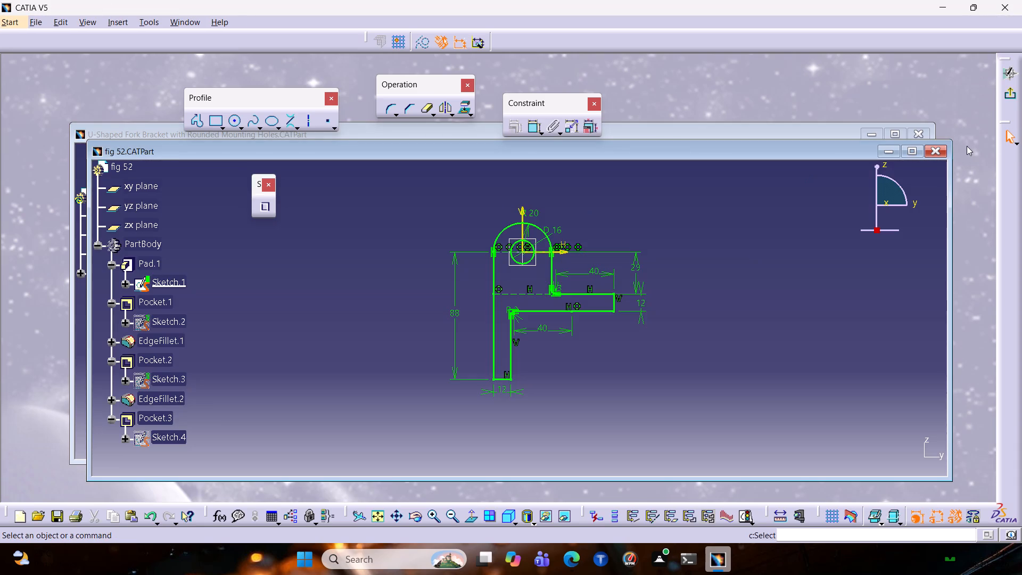
click(883, 150)
click(892, 136)
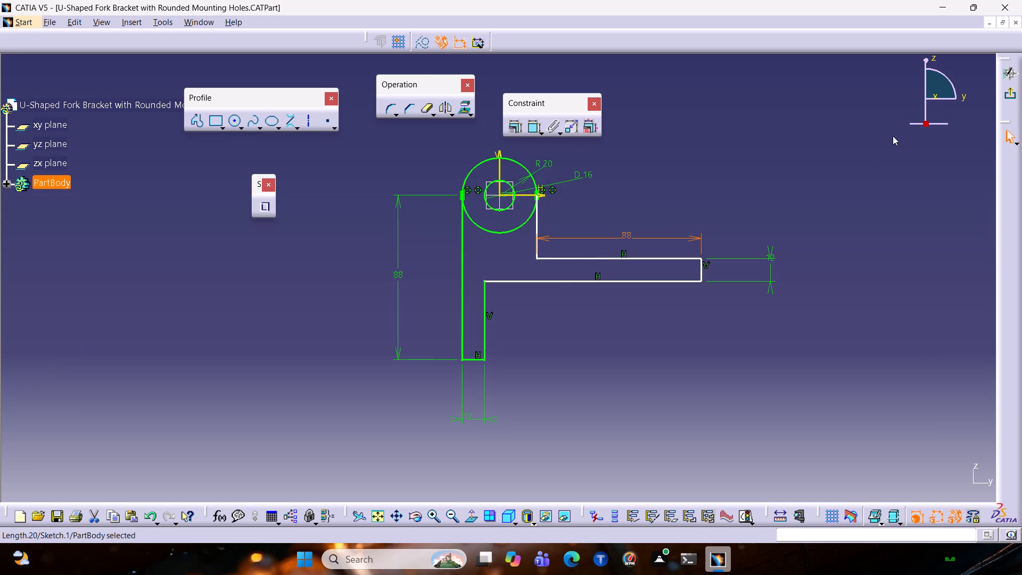
Set the length dimension of the arm's upper edge to 40 mm.
double_click(613, 236)
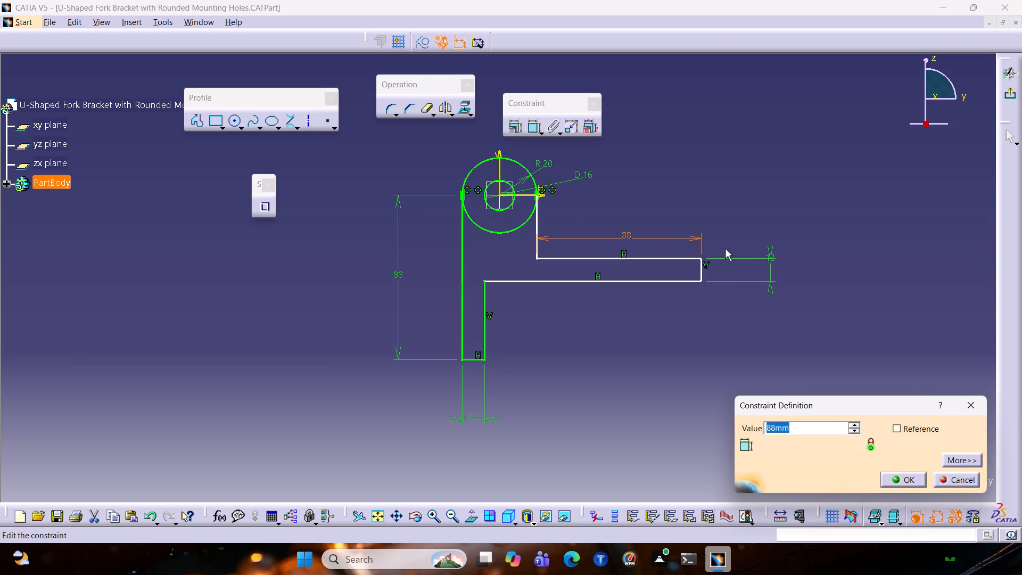
text(40)
key(Return)
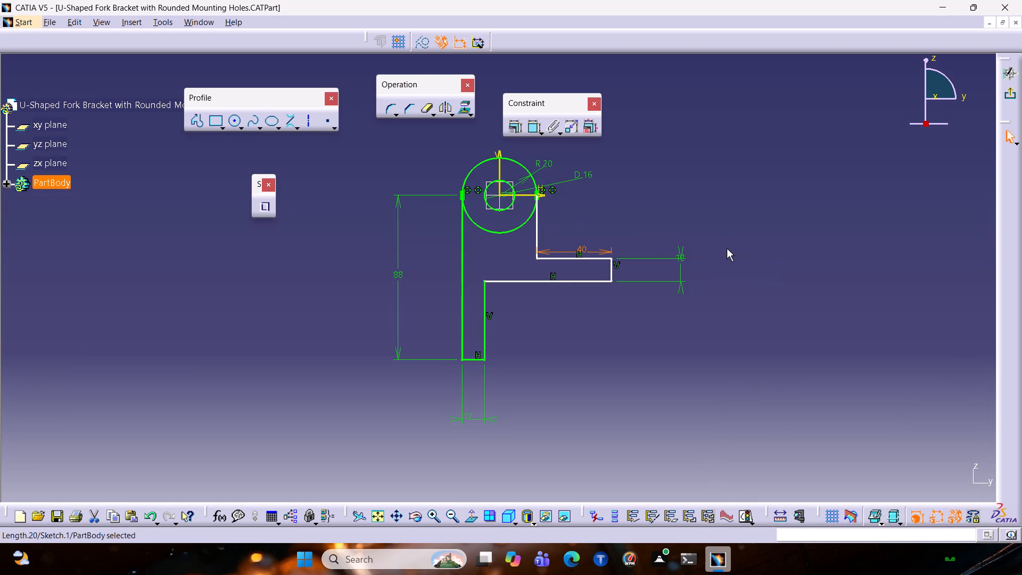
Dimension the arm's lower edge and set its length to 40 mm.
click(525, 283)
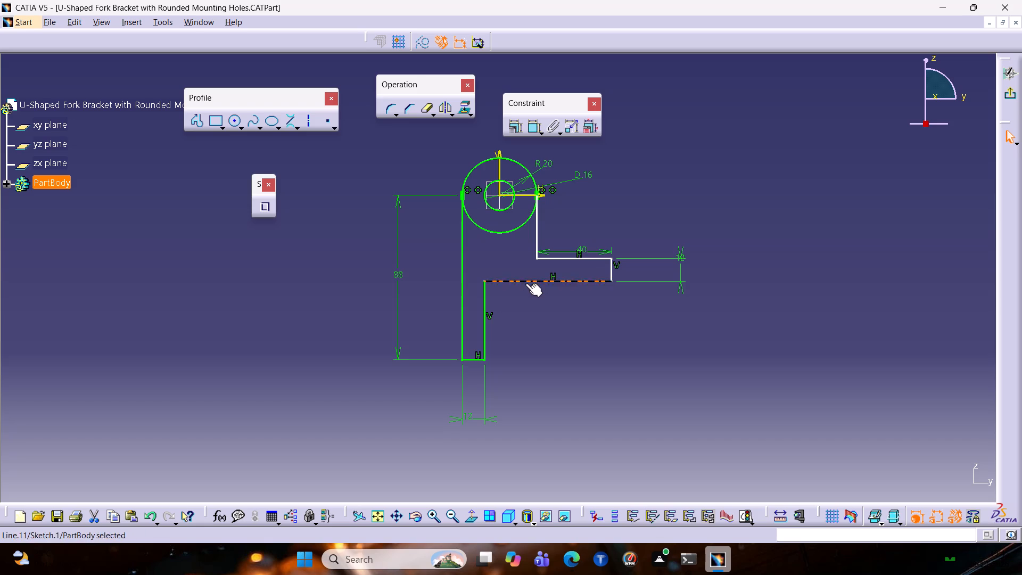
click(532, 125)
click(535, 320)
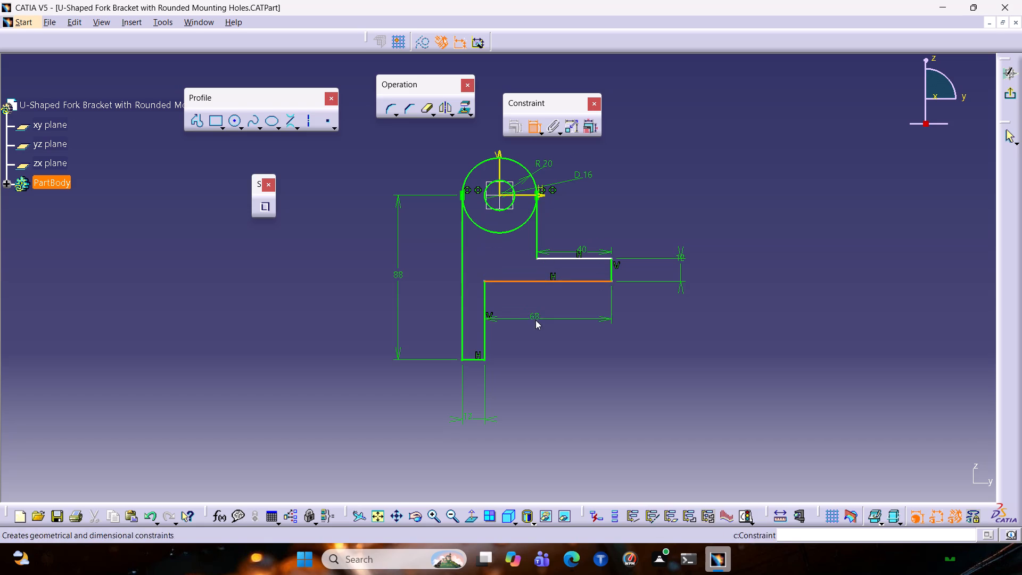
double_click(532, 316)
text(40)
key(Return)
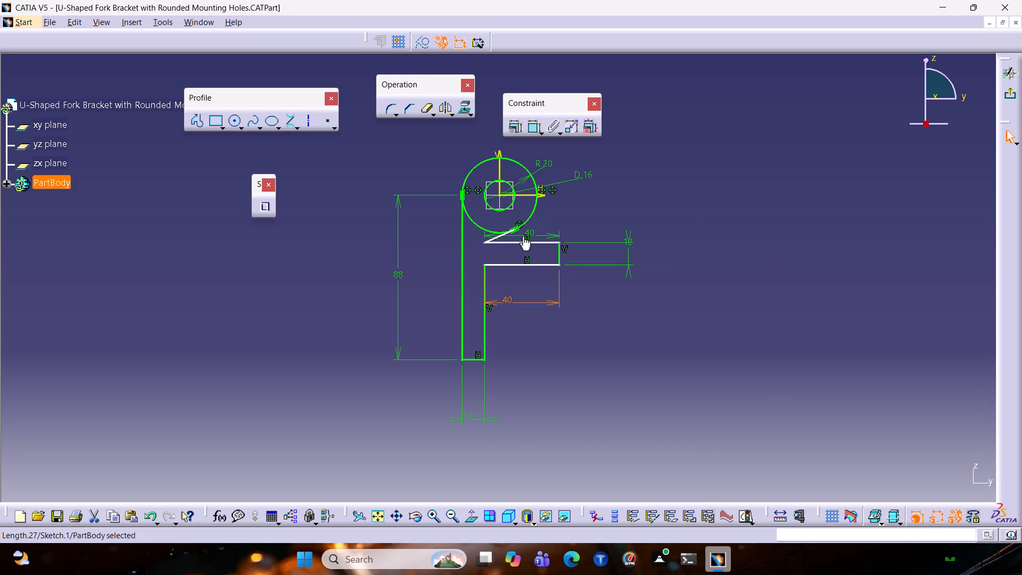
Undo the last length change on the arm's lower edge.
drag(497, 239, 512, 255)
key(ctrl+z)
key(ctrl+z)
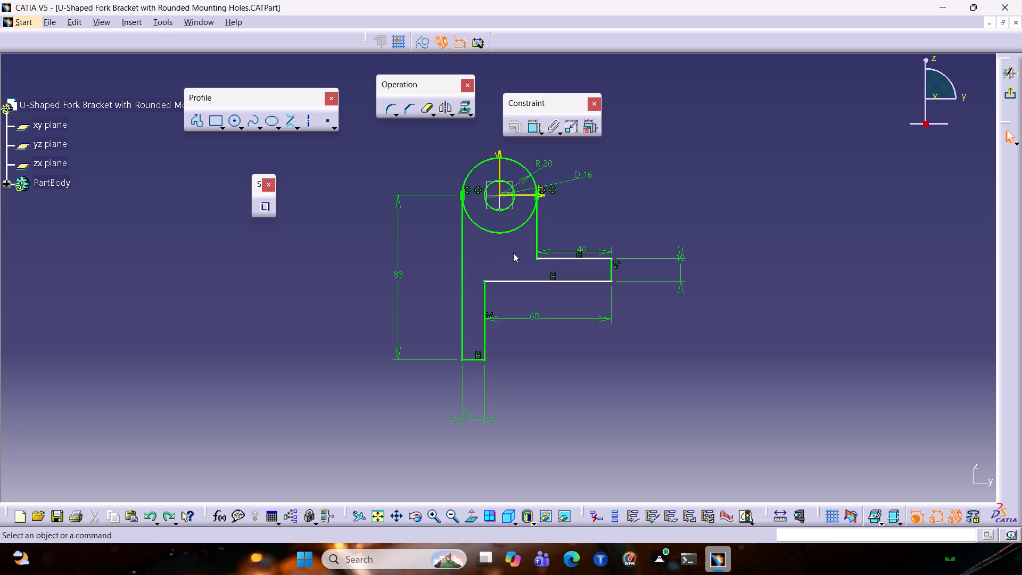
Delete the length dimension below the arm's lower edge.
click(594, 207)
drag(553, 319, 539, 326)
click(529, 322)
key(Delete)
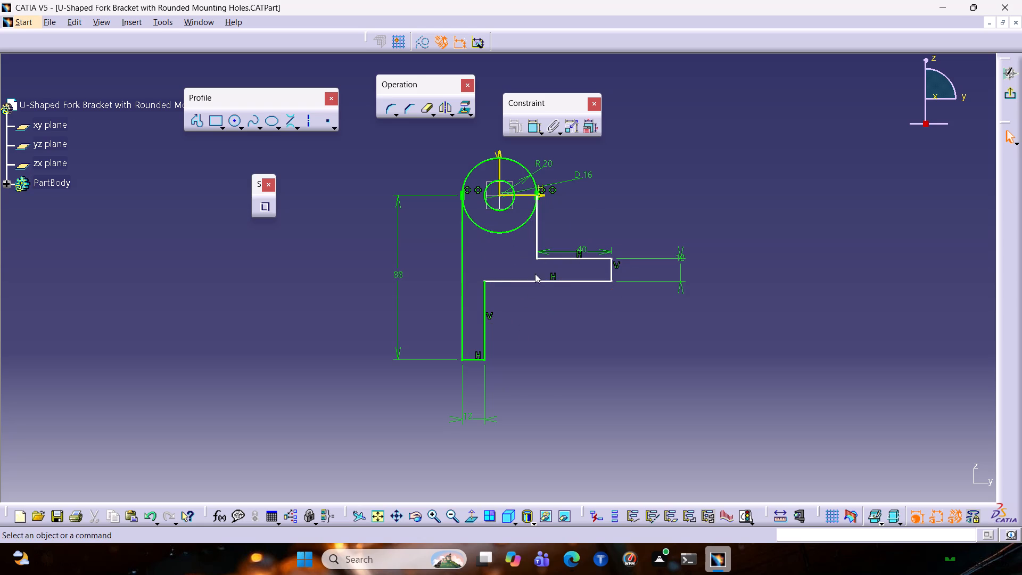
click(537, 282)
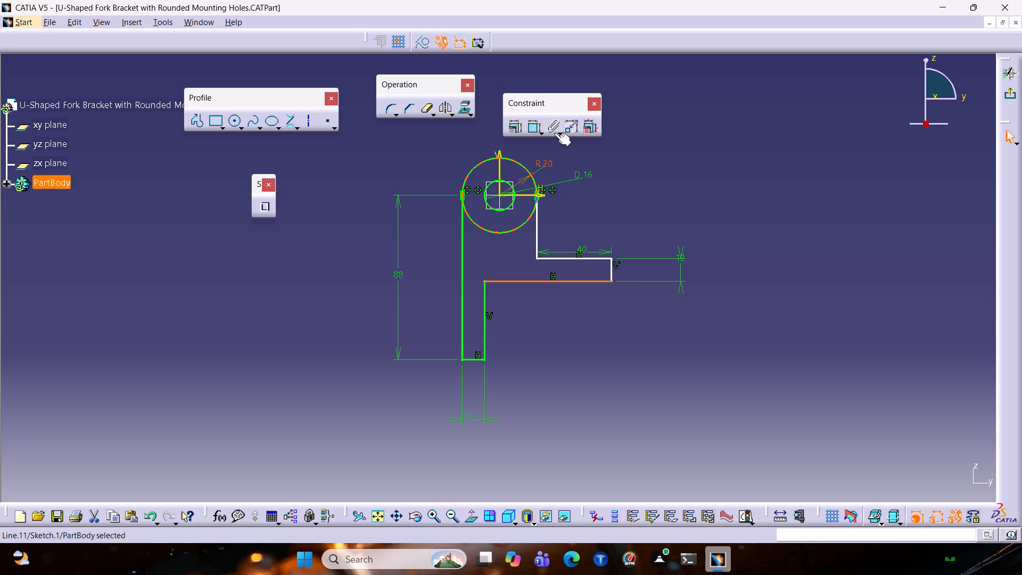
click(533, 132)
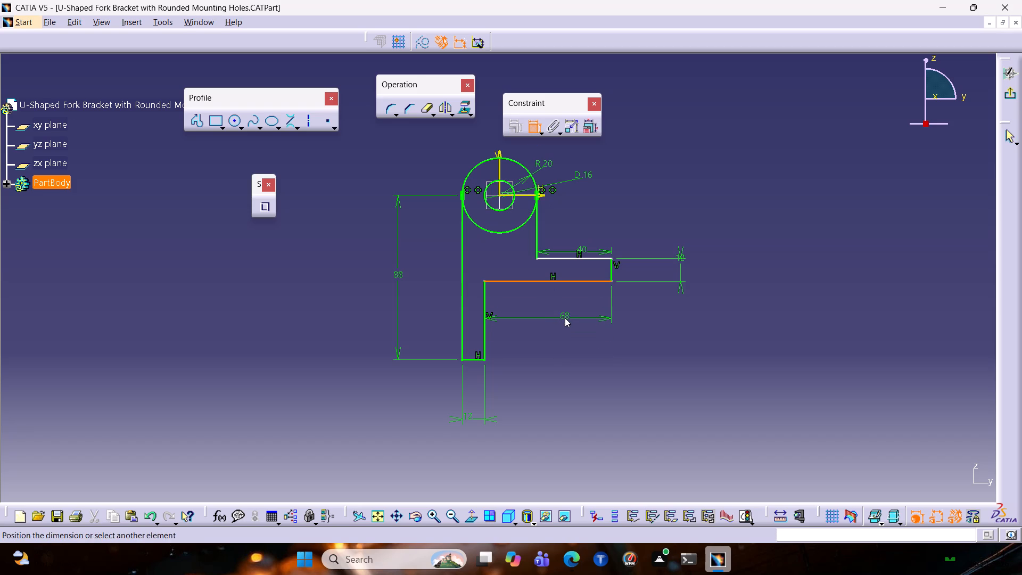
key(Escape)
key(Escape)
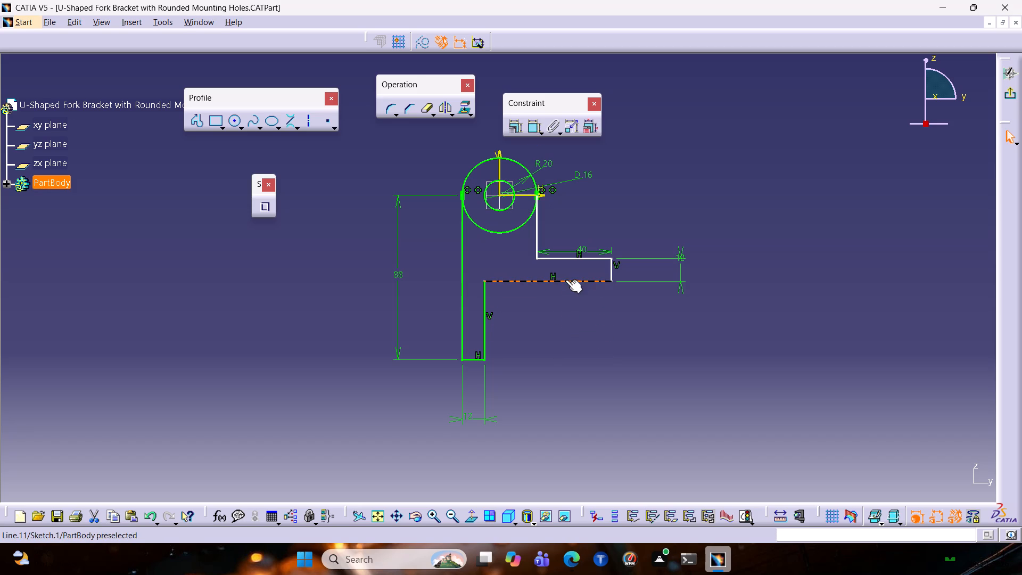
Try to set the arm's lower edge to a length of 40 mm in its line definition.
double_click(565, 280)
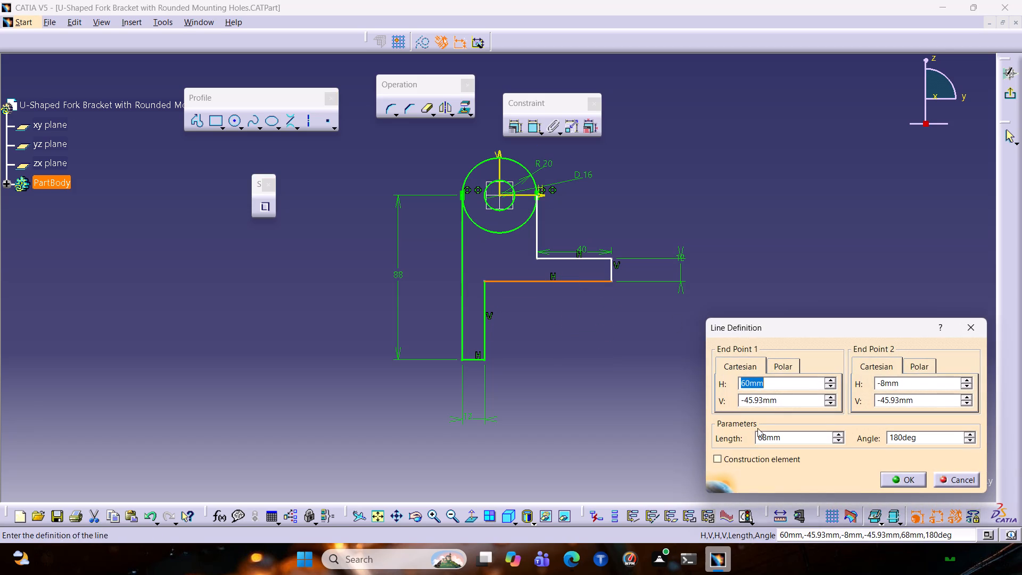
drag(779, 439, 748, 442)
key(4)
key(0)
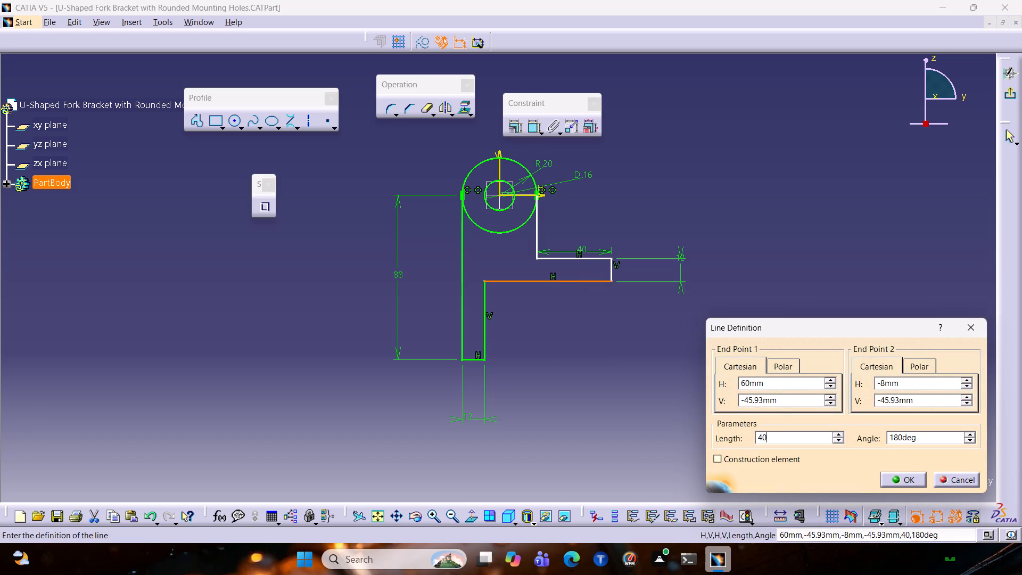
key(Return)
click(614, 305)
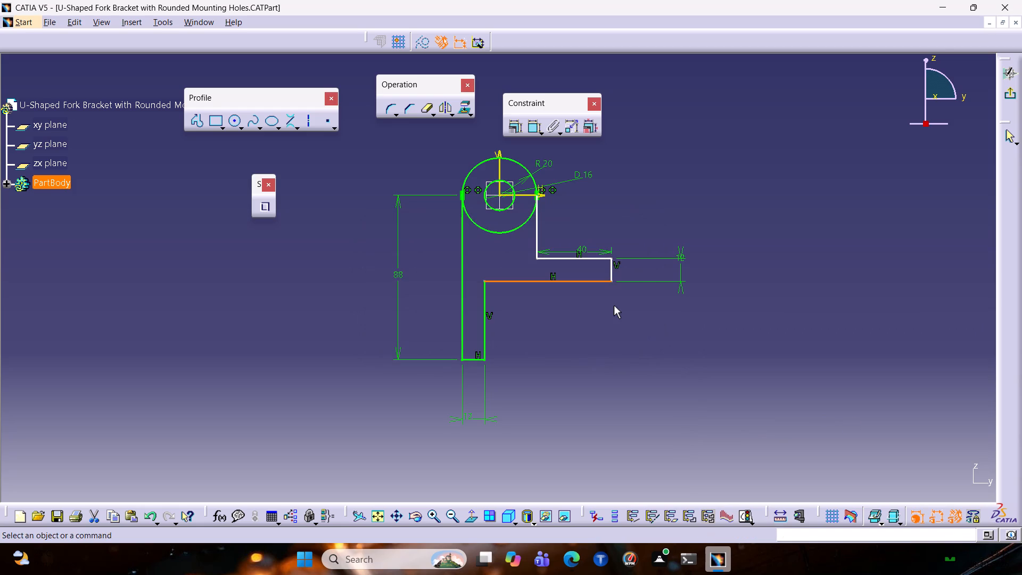
Delete the horizontal line forming the arm's lower edge.
click(574, 282)
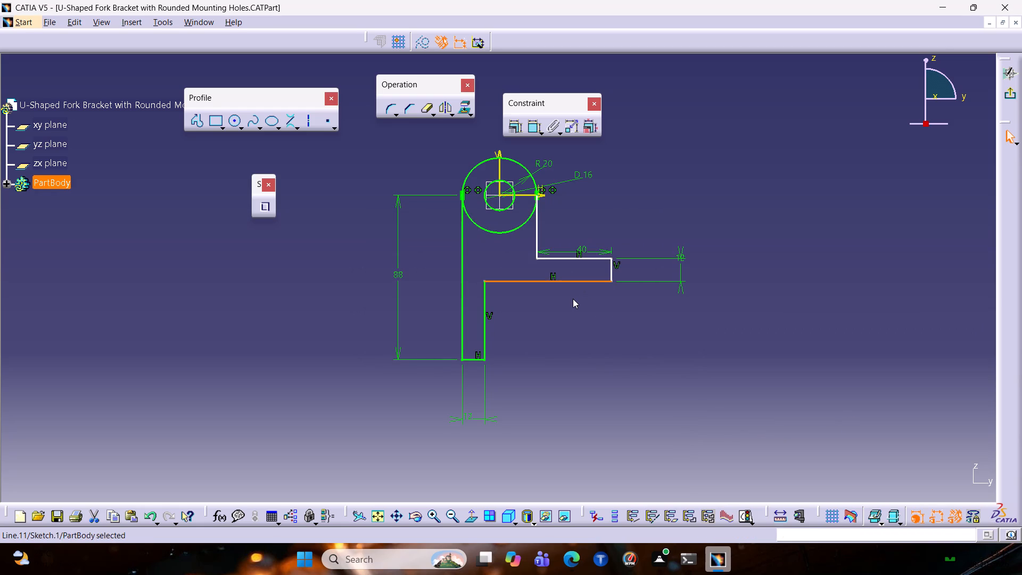
key(Delete)
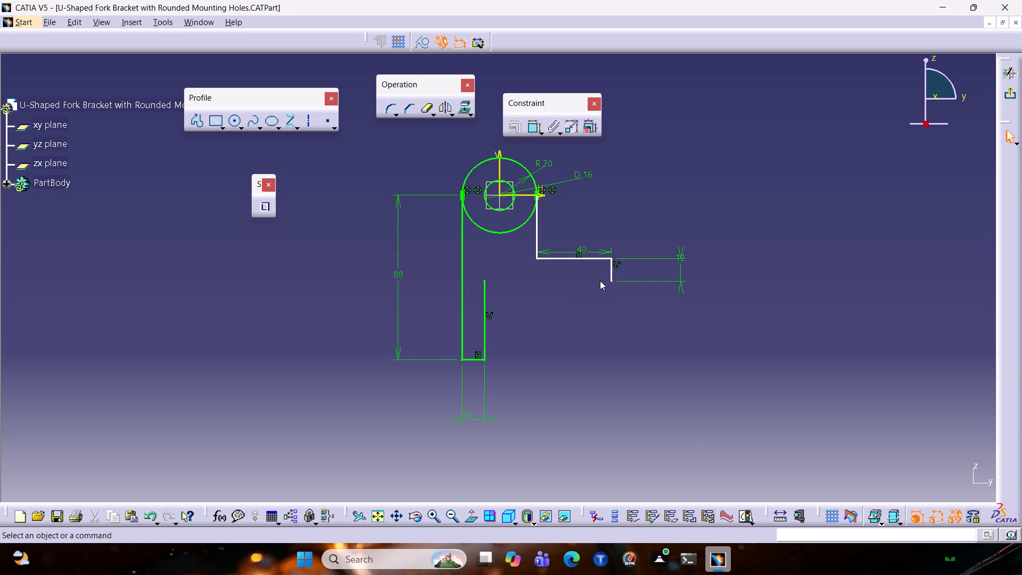
Examine the arm's lower edge in the fig 52 sketch and return to the bracket's sketch.
click(985, 22)
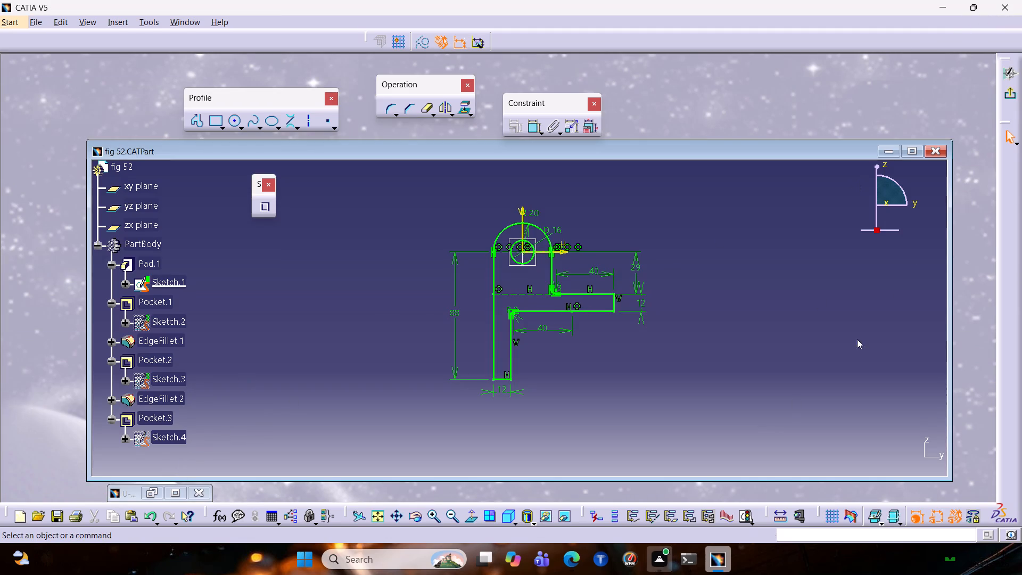
click(888, 157)
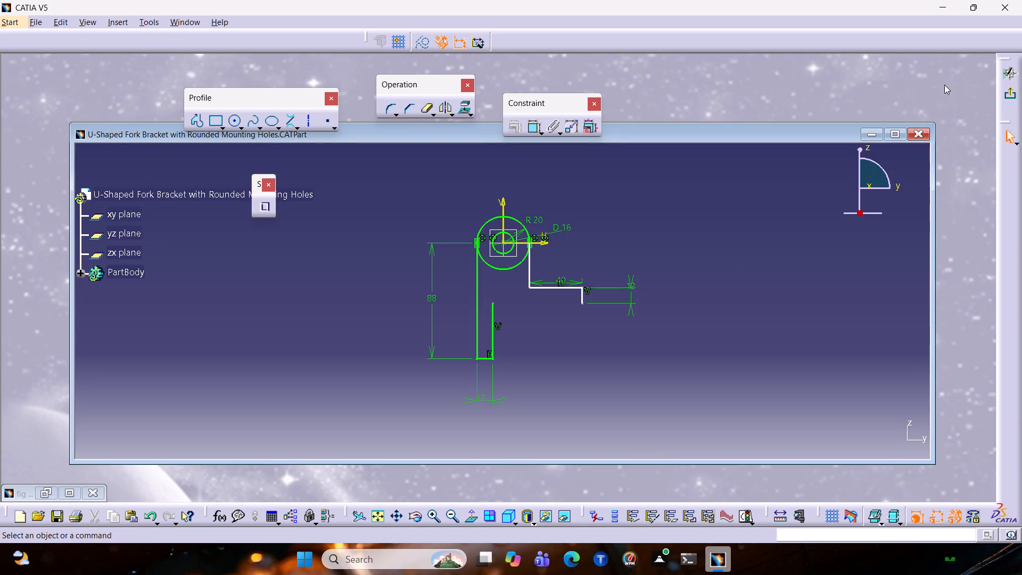
click(900, 133)
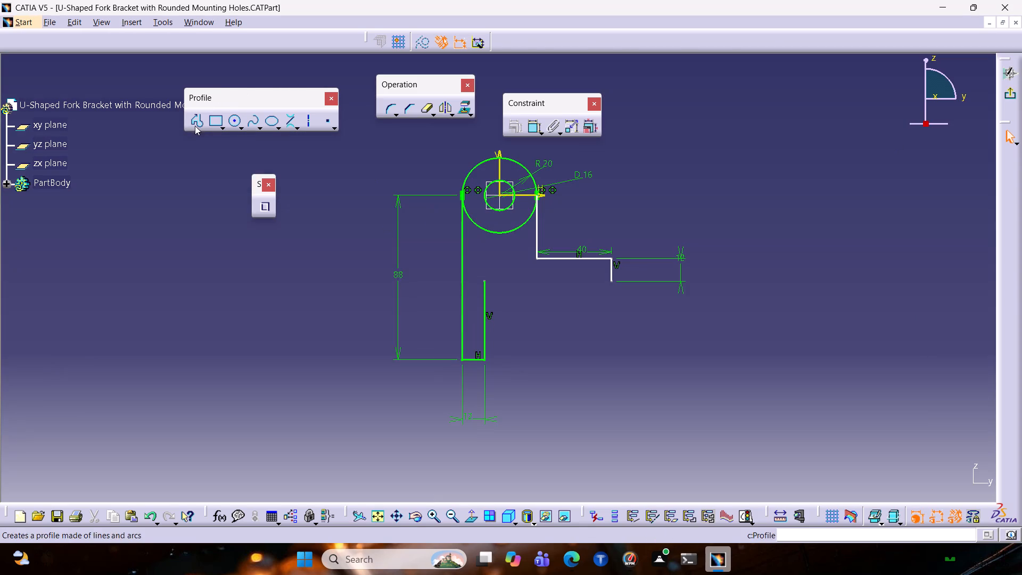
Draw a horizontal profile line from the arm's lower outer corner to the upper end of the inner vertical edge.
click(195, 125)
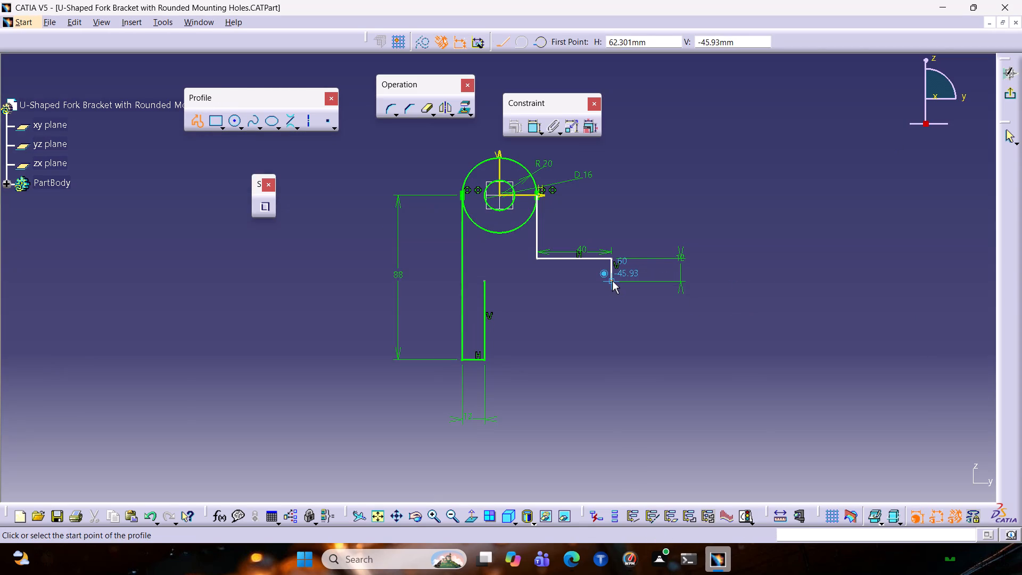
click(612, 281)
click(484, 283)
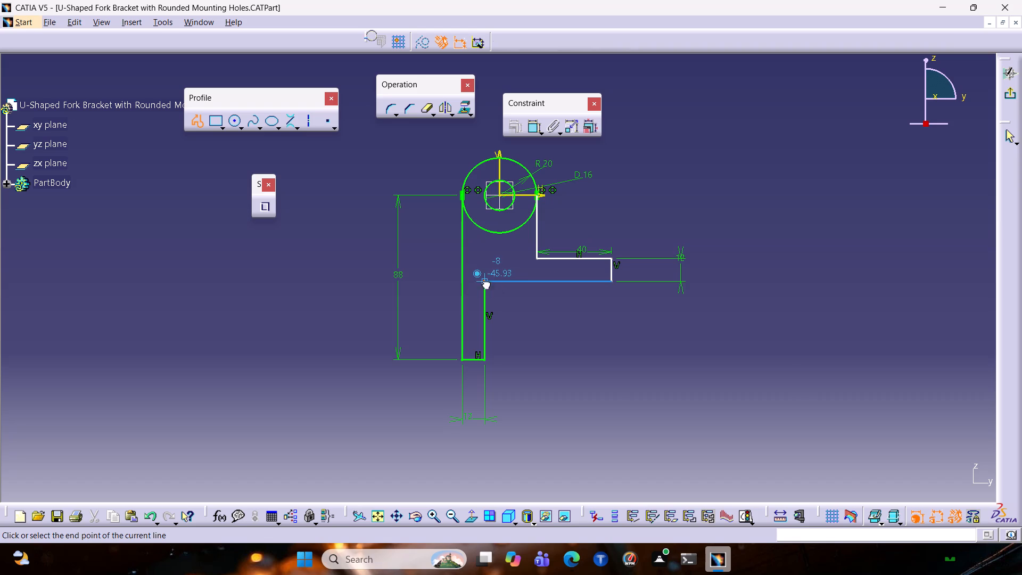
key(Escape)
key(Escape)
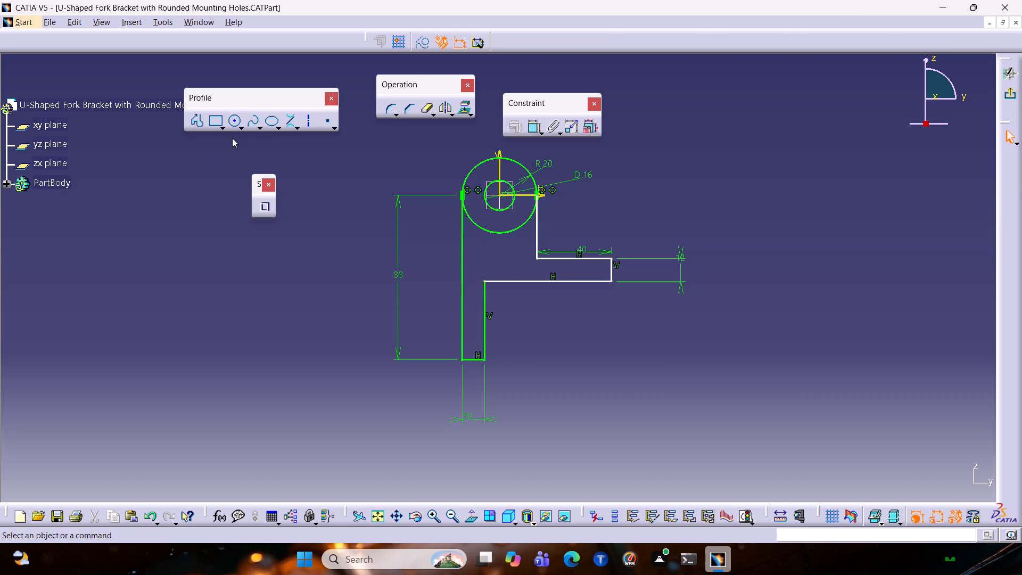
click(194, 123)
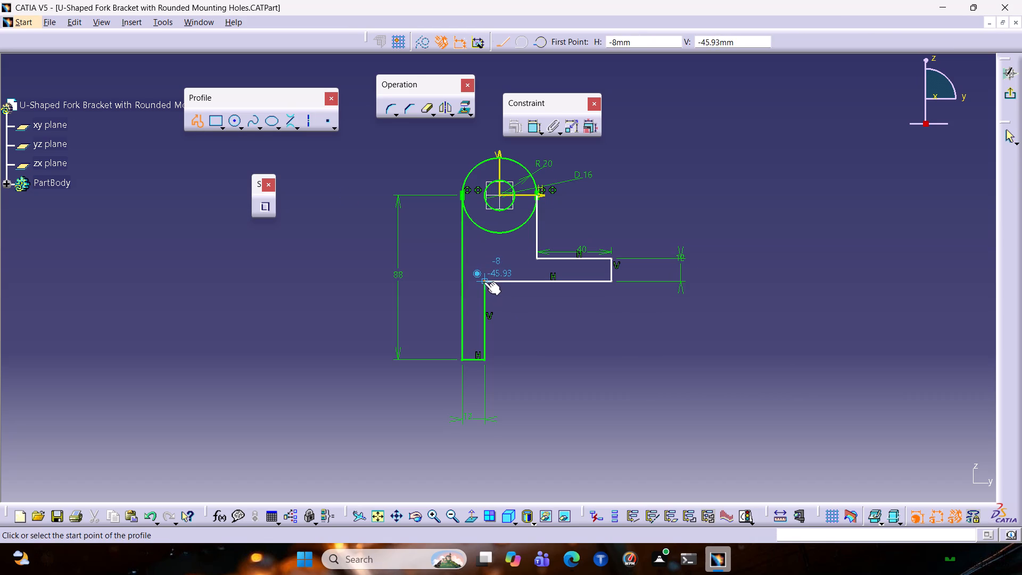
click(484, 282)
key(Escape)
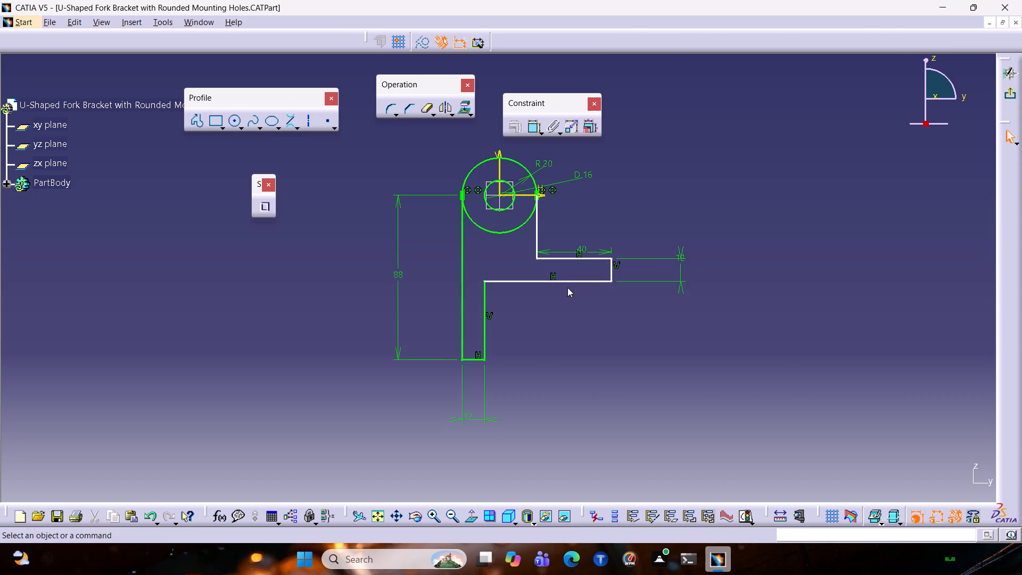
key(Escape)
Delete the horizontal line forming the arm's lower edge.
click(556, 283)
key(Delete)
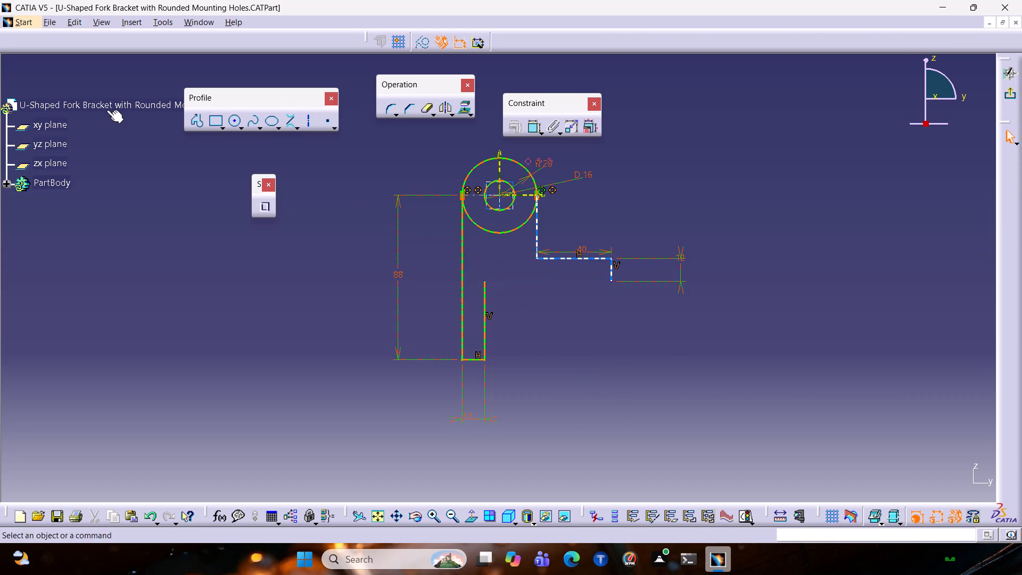
Draw the arm's lower edge from the inner vertical edge's upper end: a 40 mm horizontal segment continued horizontally to the arm's lower outer corner.
click(189, 125)
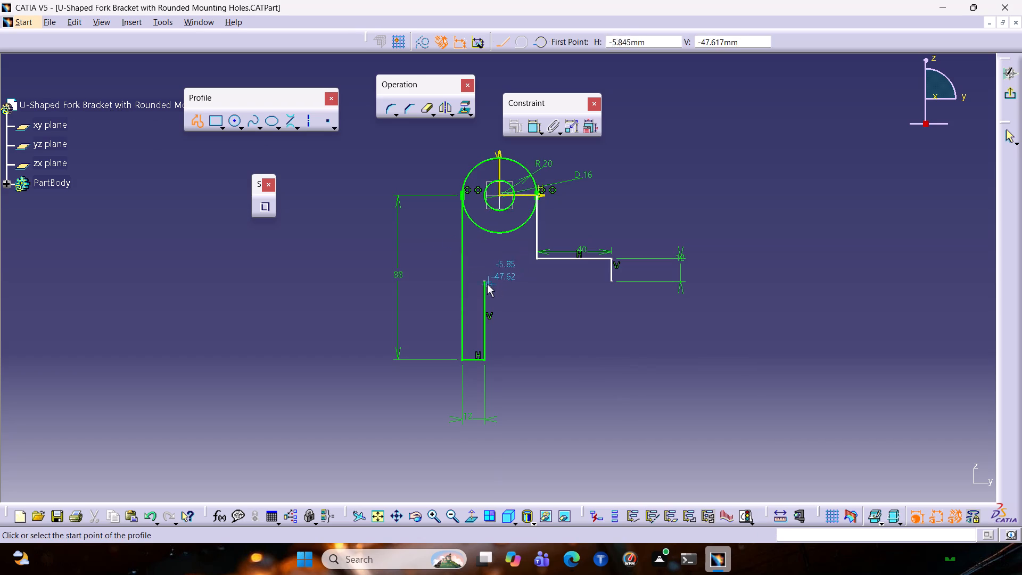
click(485, 280)
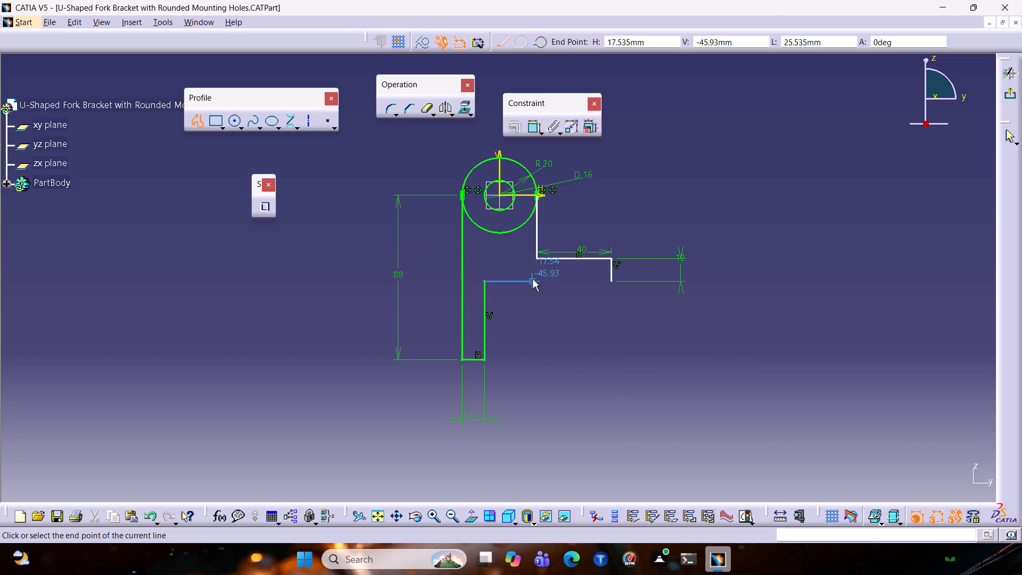
key(Tab)
key(Tab)
key(Tab)
key(Tab)
text(40)
key(Return)
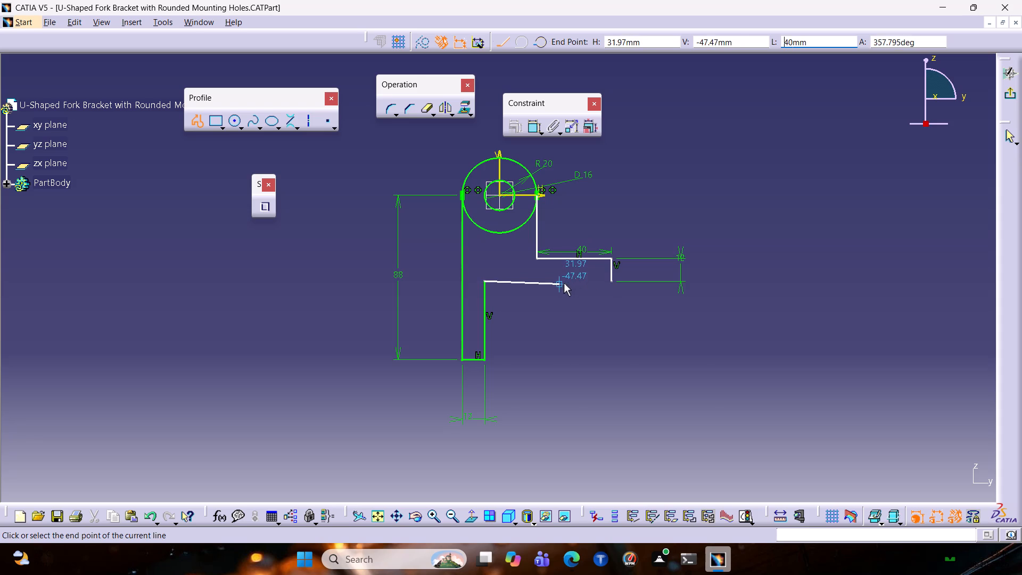
click(560, 281)
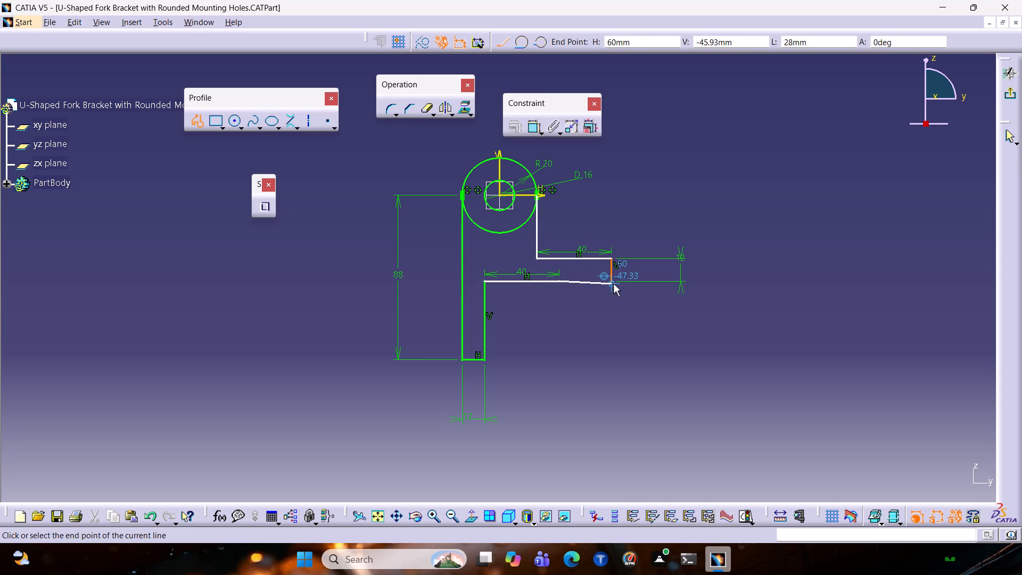
click(613, 281)
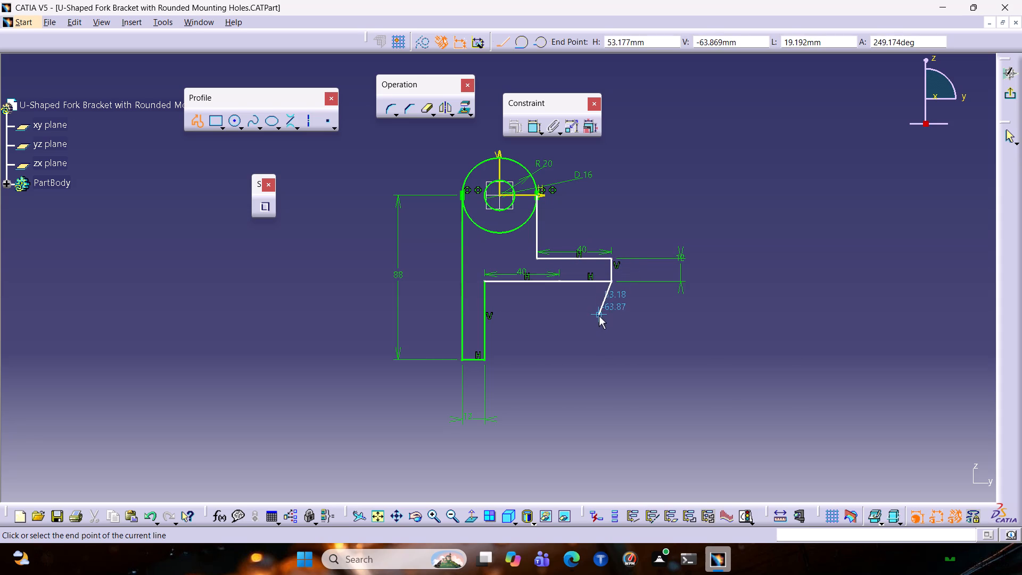
key(Escape)
key(Escape)
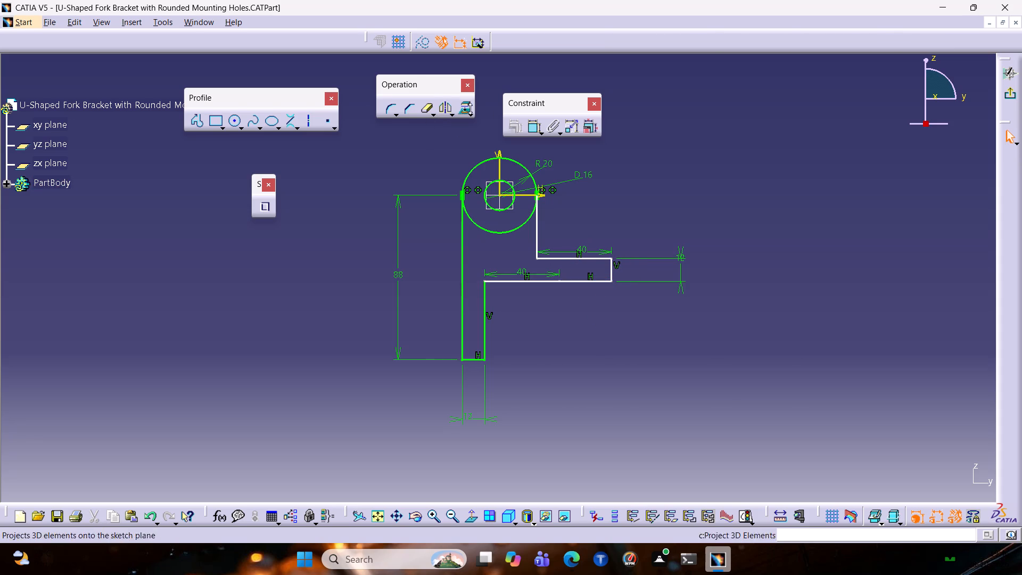
Dimension the length of the lower edge's first segment, placing the dimension below the line.
click(534, 130)
click(522, 282)
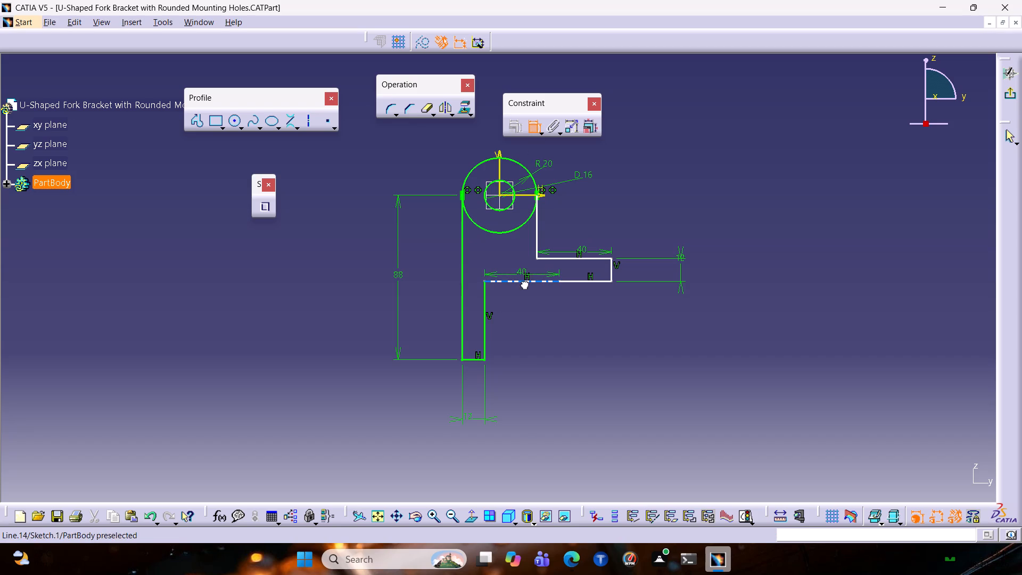
click(531, 310)
Select the existing length dimension just above the first segment of the arm's lower edge.
click(530, 273)
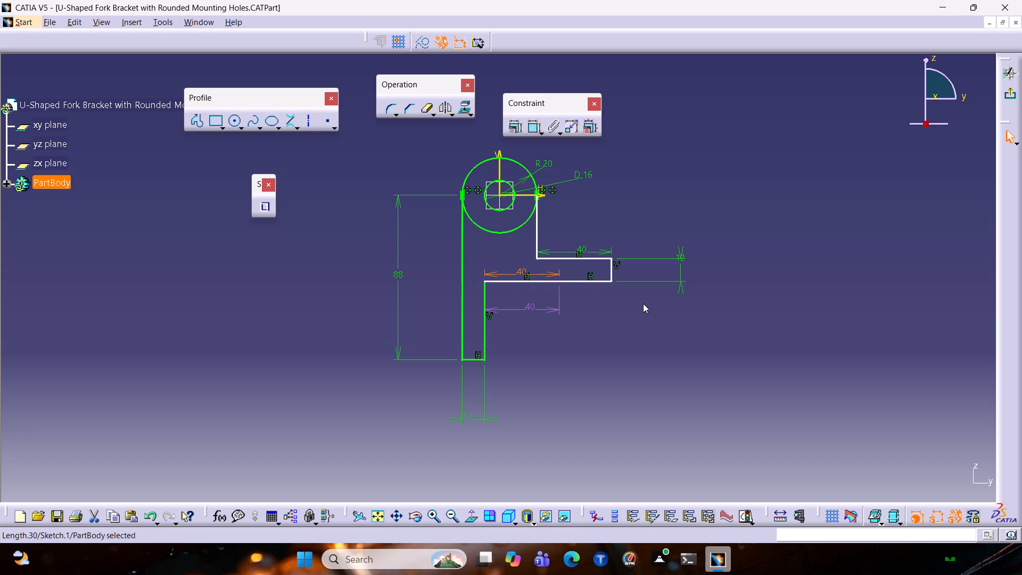
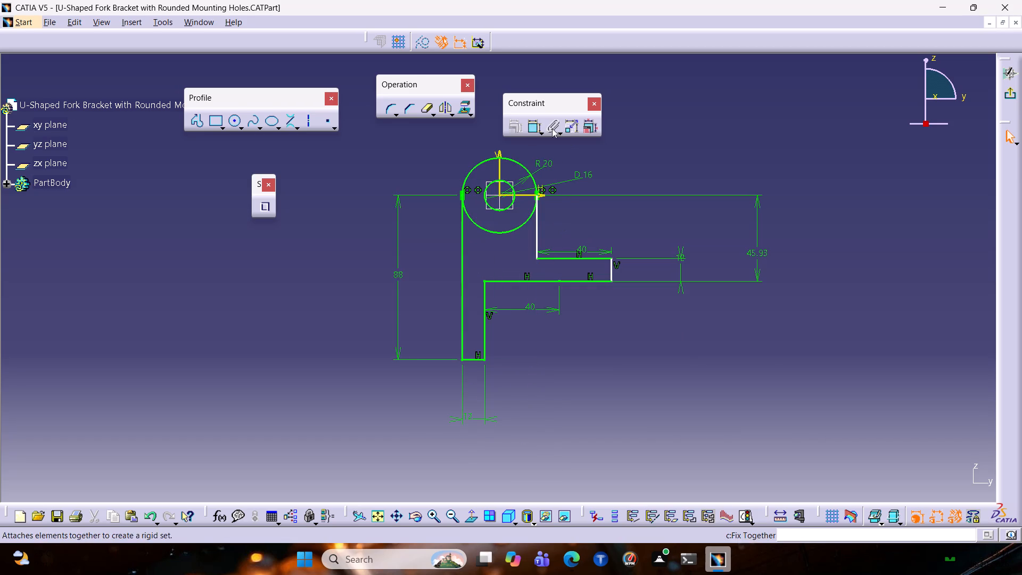
Dimension the horizontal distance between the long outer vertical edge and the arm's short end edge, placing it below the profile.
click(533, 127)
click(464, 307)
click(463, 307)
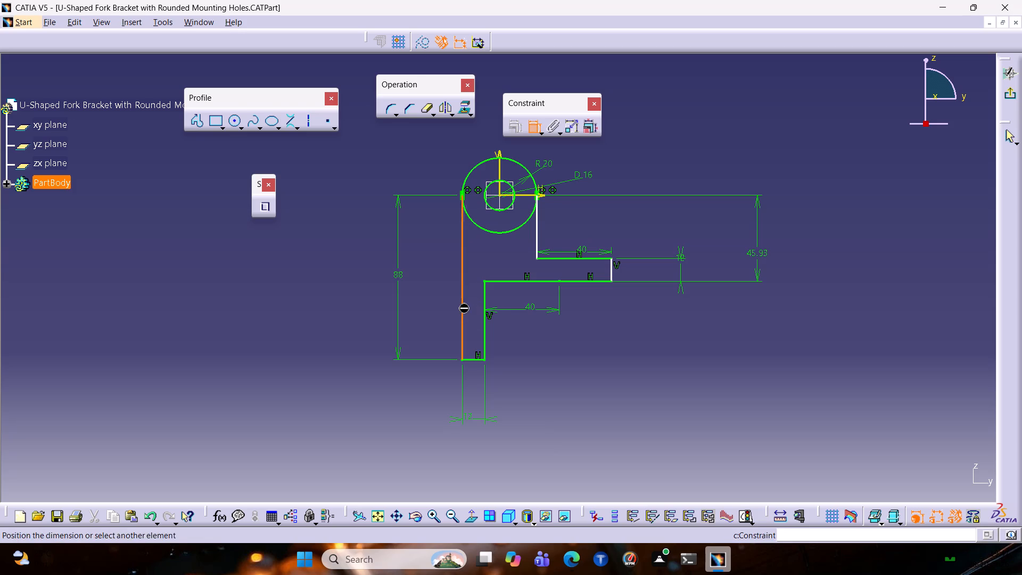
click(613, 268)
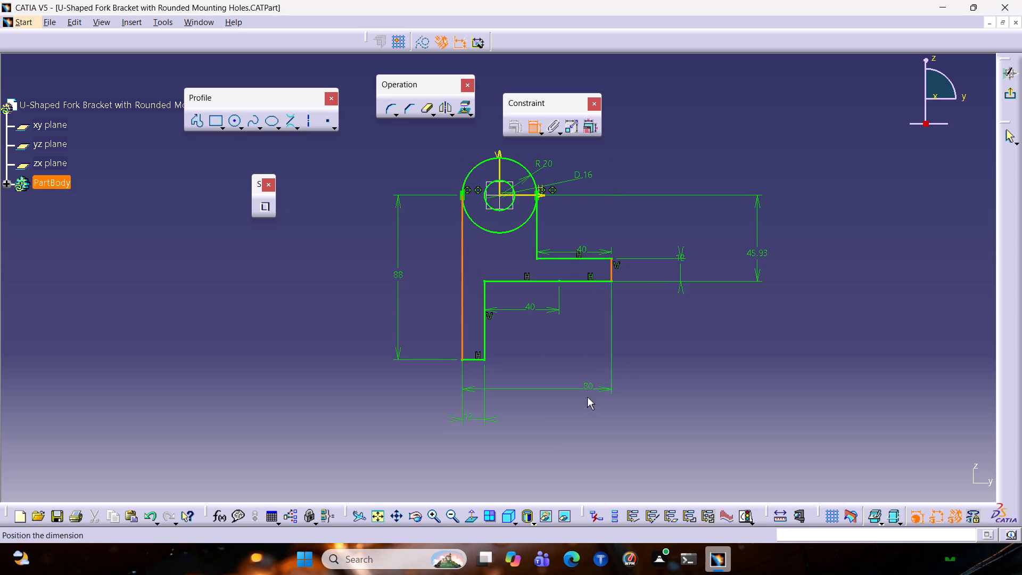
click(588, 436)
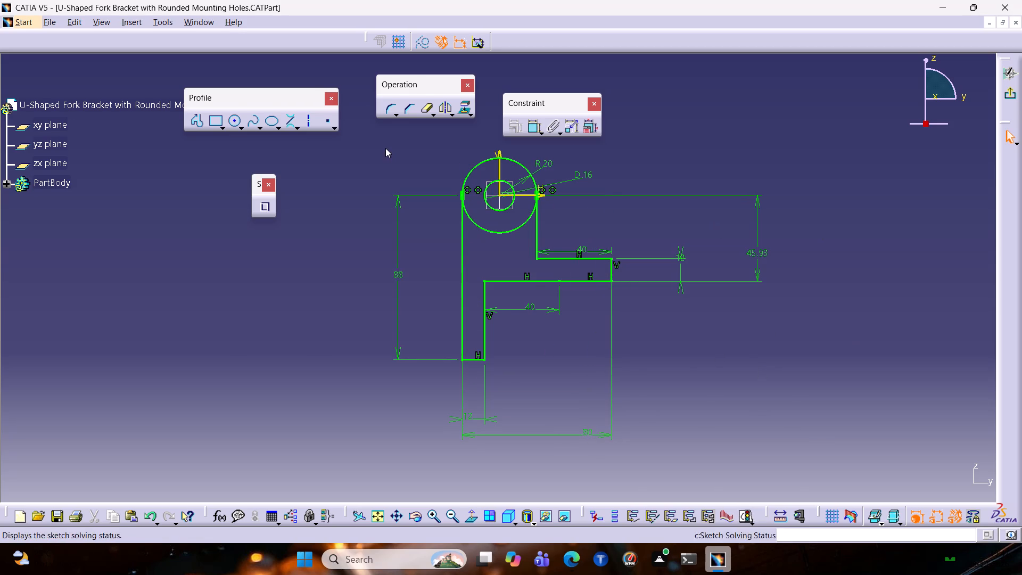
Quick Trim the lower half of the large R 20 circle inside the profile, keeping the upper arc.
double_click(421, 104)
click(520, 47)
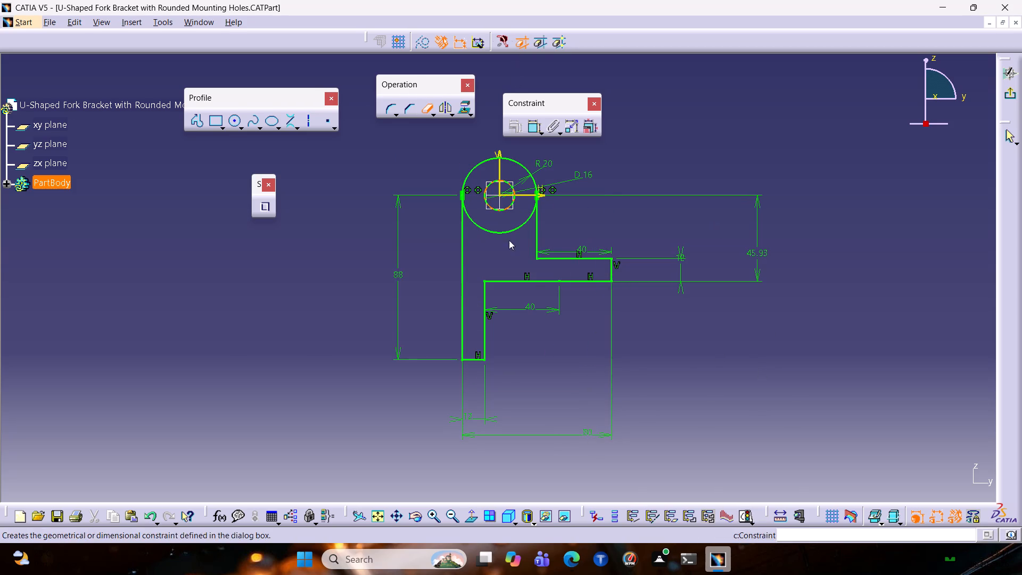
click(502, 229)
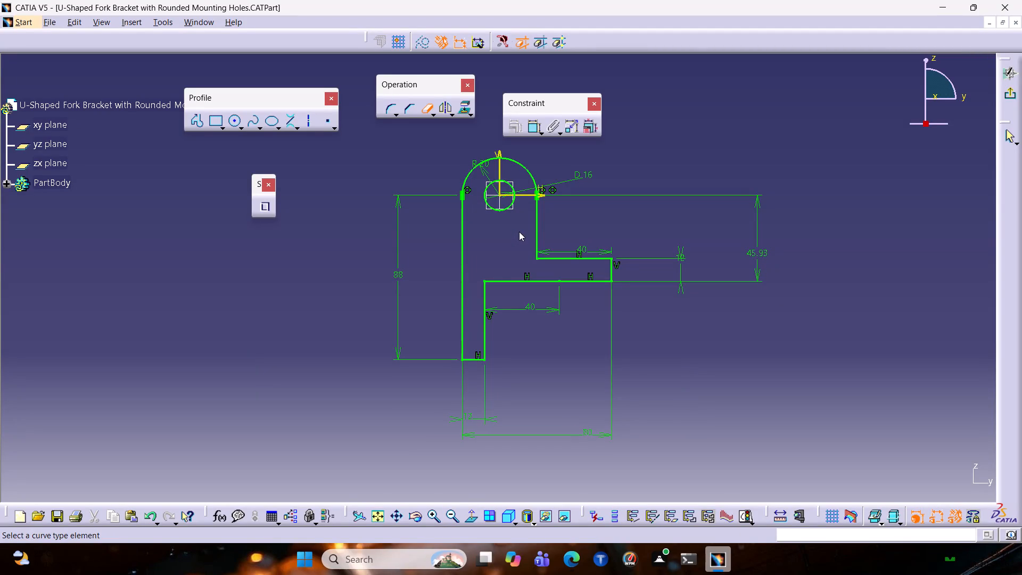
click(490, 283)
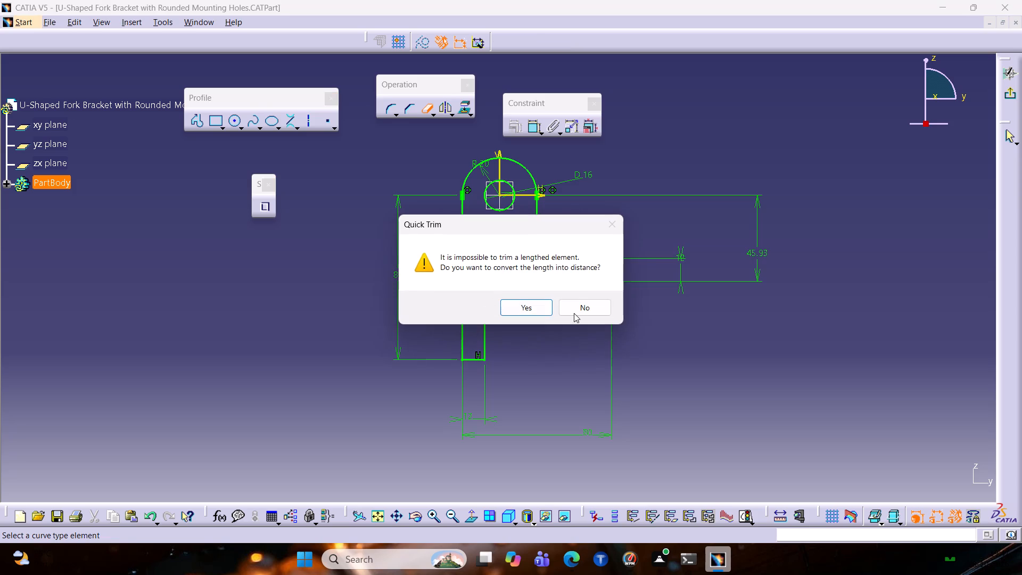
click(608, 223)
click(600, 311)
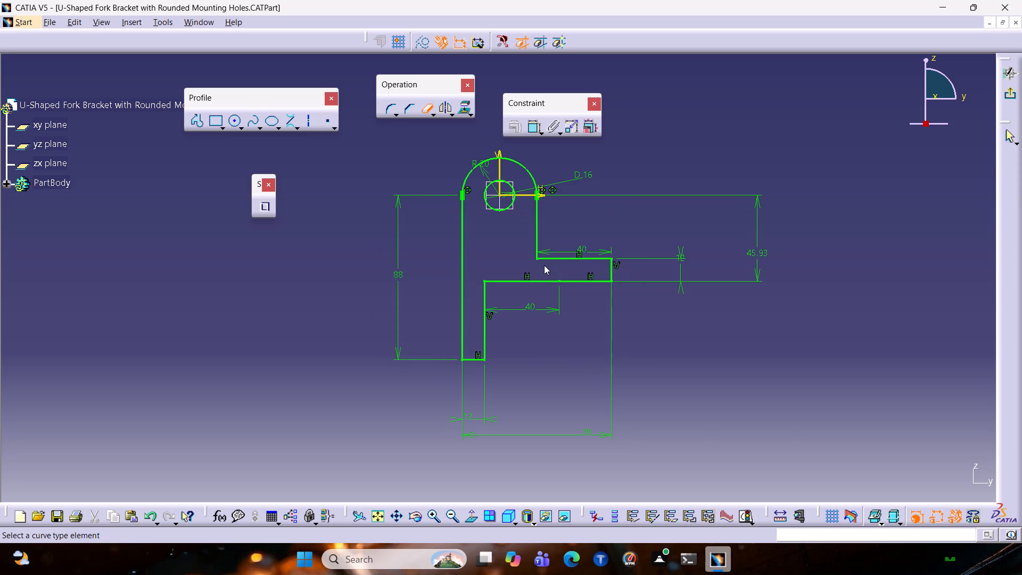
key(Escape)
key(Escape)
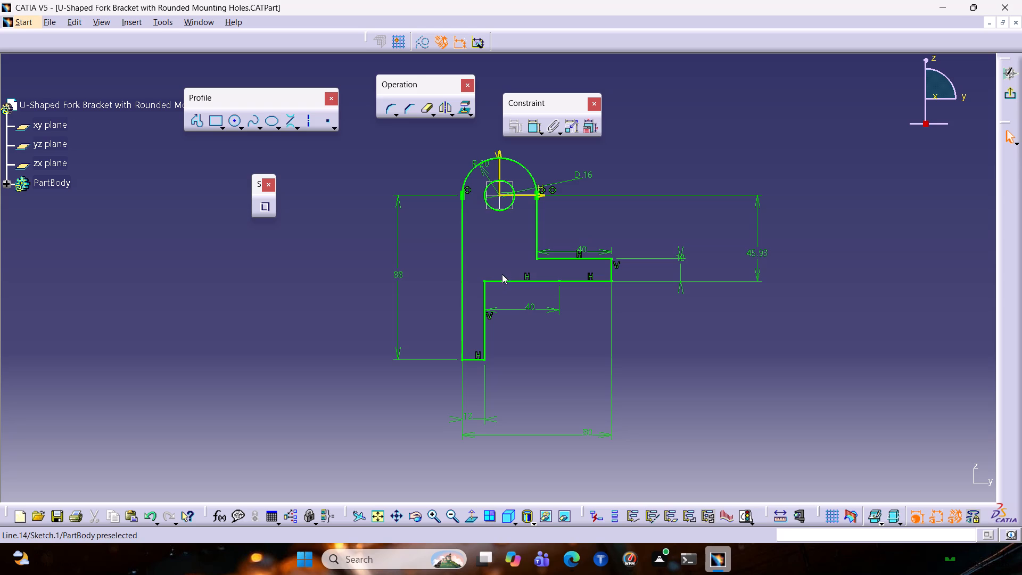
Round the inside corner between the arm's lower edge and the inner vertical edge with a 2 mm radius Corner.
click(498, 282)
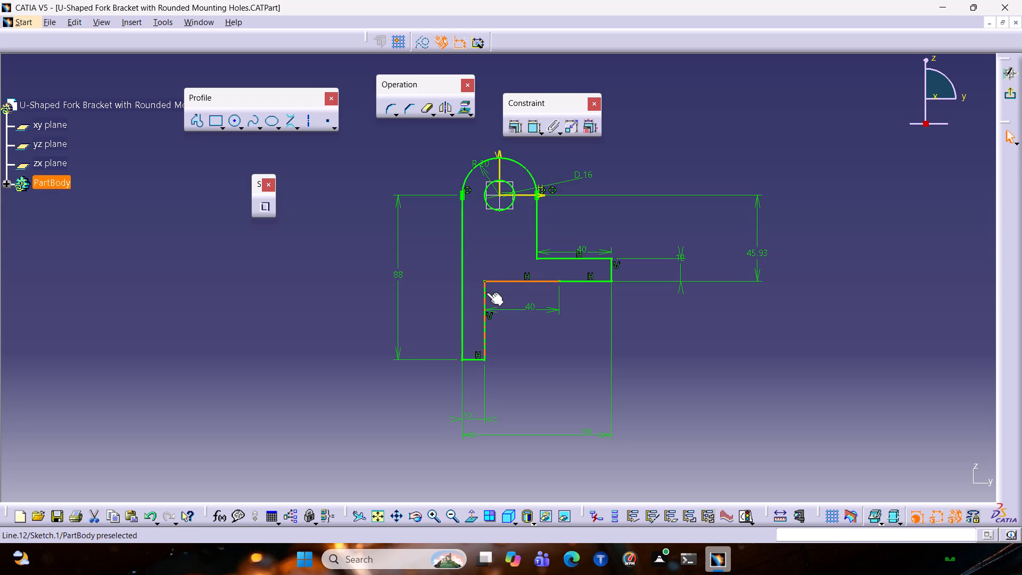
ctrl+click(487, 292)
click(383, 106)
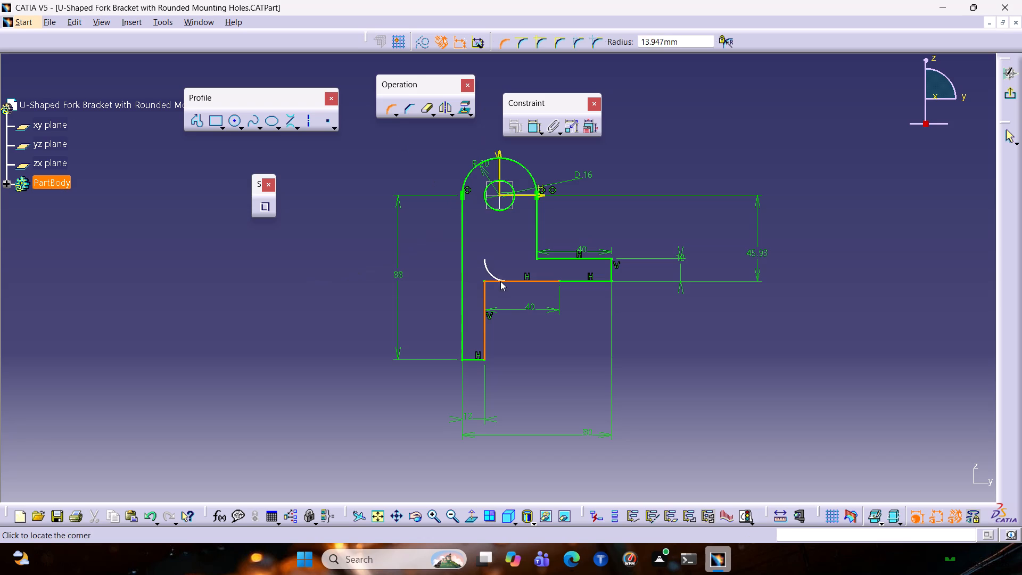
key(Tab)
key(Tab)
key(Tab)
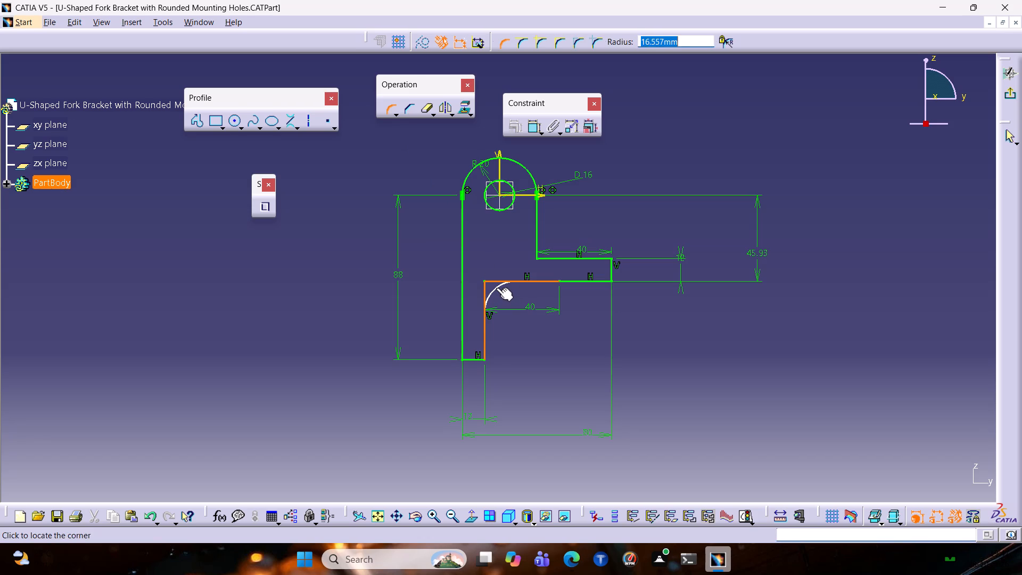
key(2)
key(Return)
key(Return)
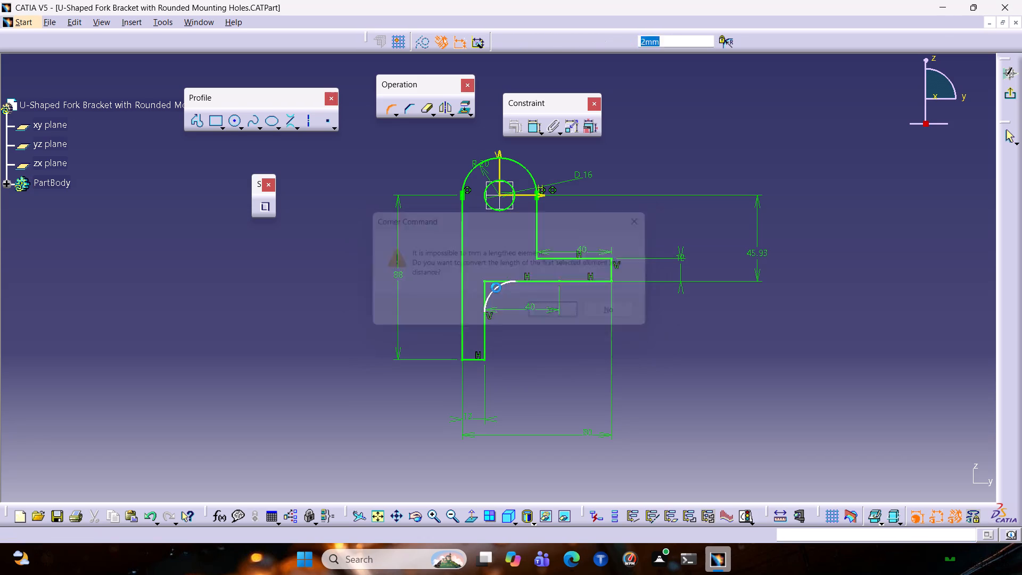
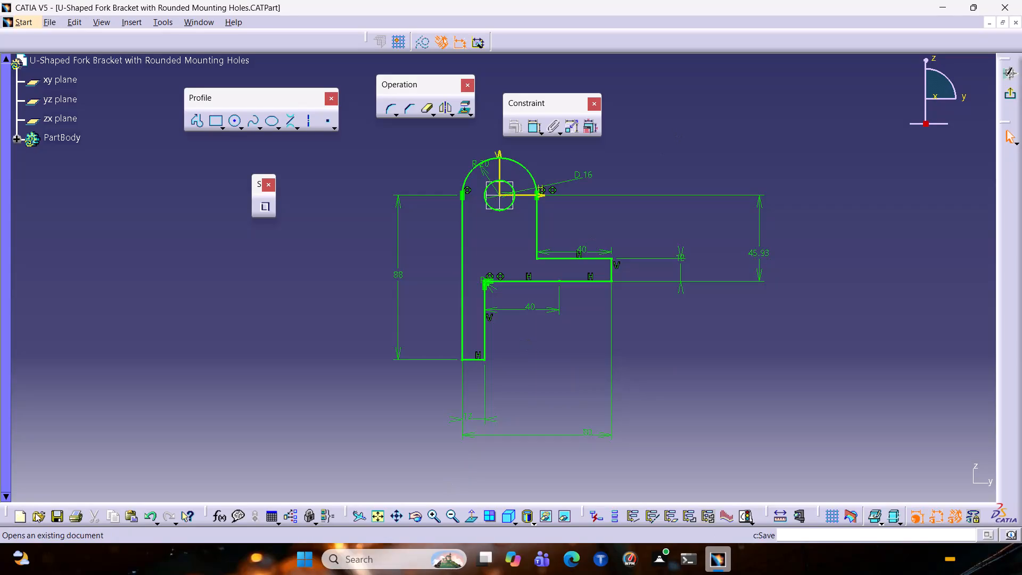
Check the fig 52 reference sketch, and delete the overall horizontal dimension and the 45.93 vertical dimension from the bracket's profile.
click(992, 24)
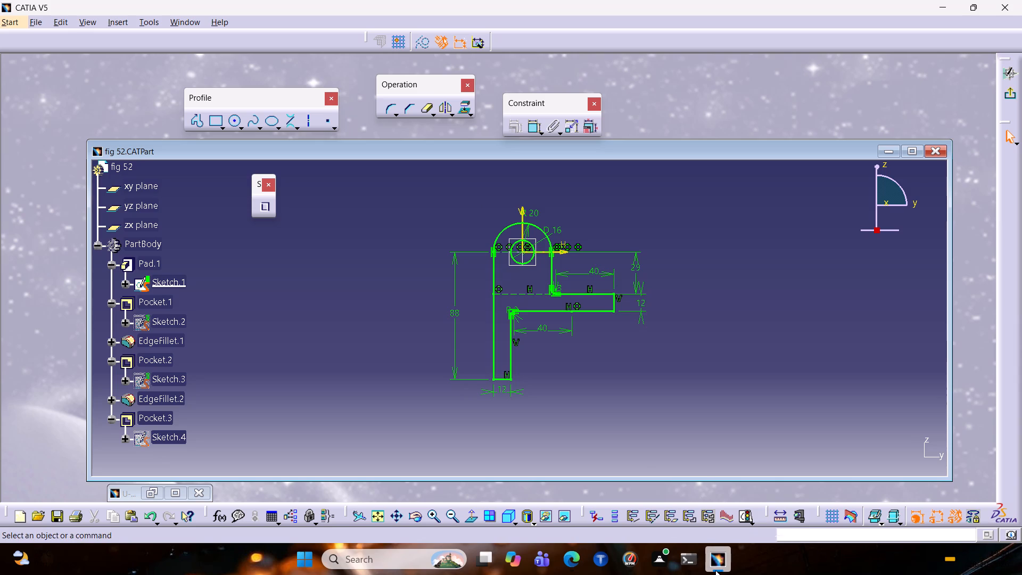
click(174, 488)
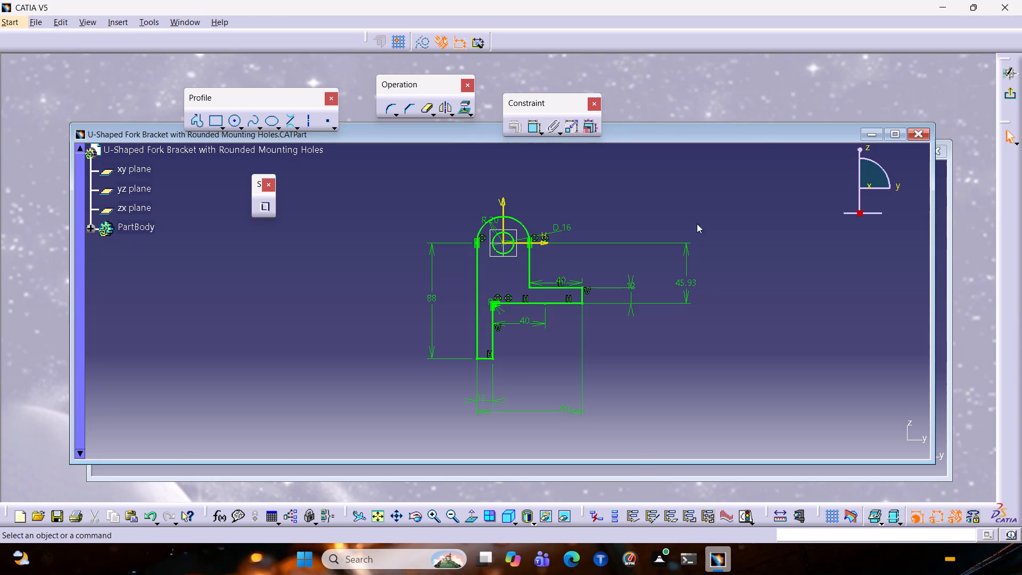
click(895, 138)
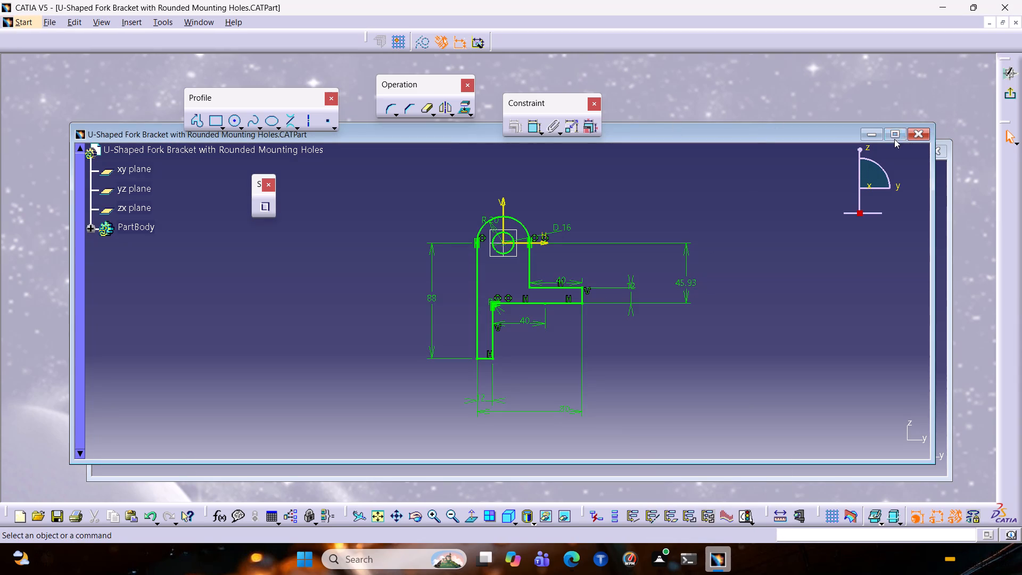
click(556, 441)
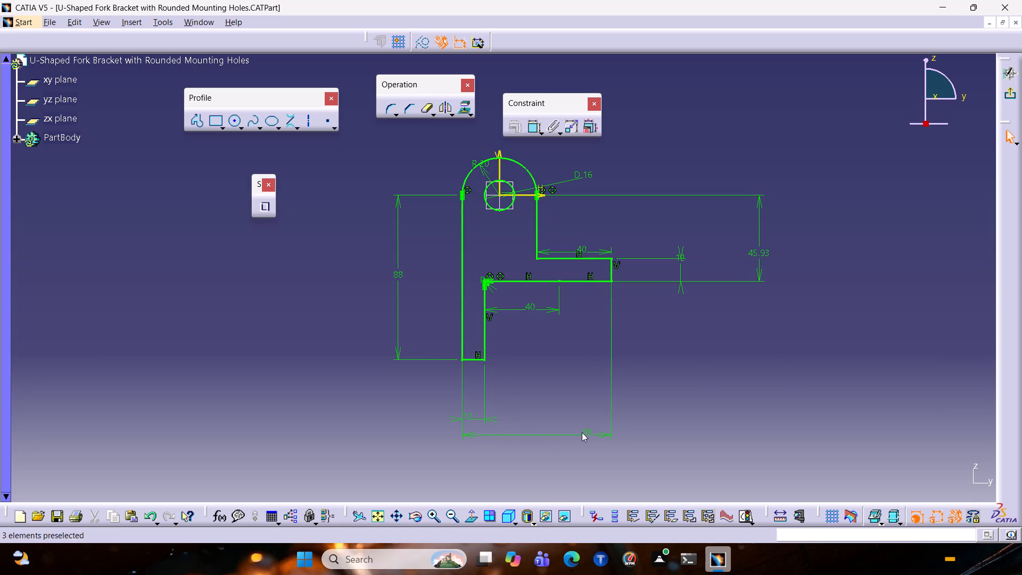
click(582, 432)
click(582, 433)
click(581, 436)
key(Delete)
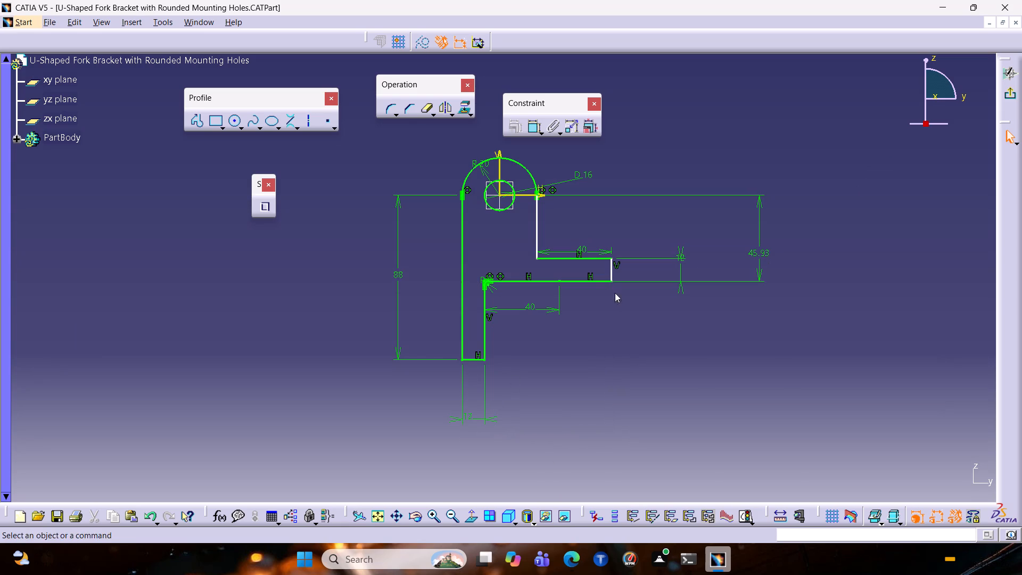
click(756, 259)
key(Delete)
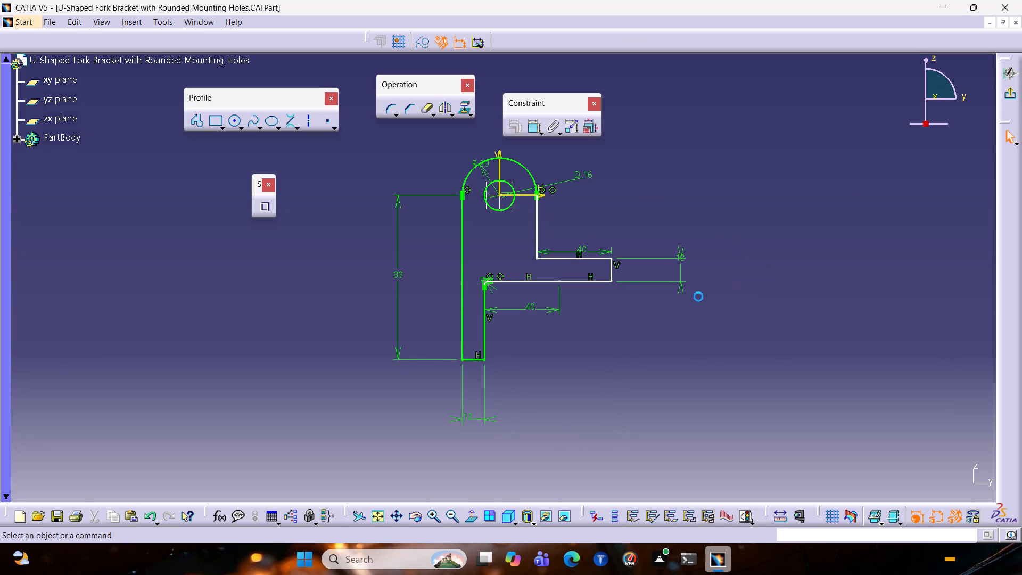
Dimension the vertical edge between the top arc and the arm's upper edge, and set it to 29 mm.
click(528, 127)
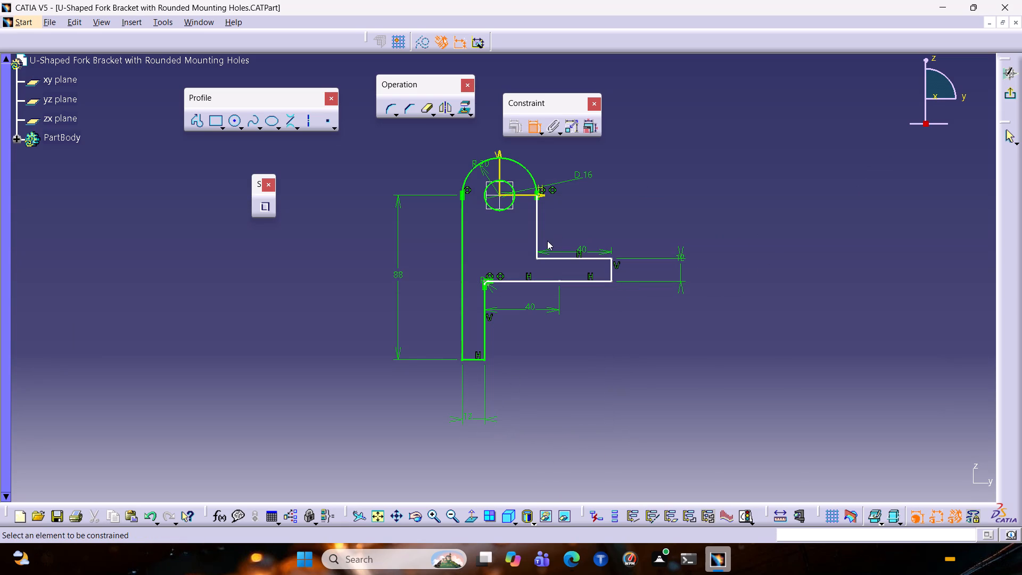
click(539, 226)
click(614, 210)
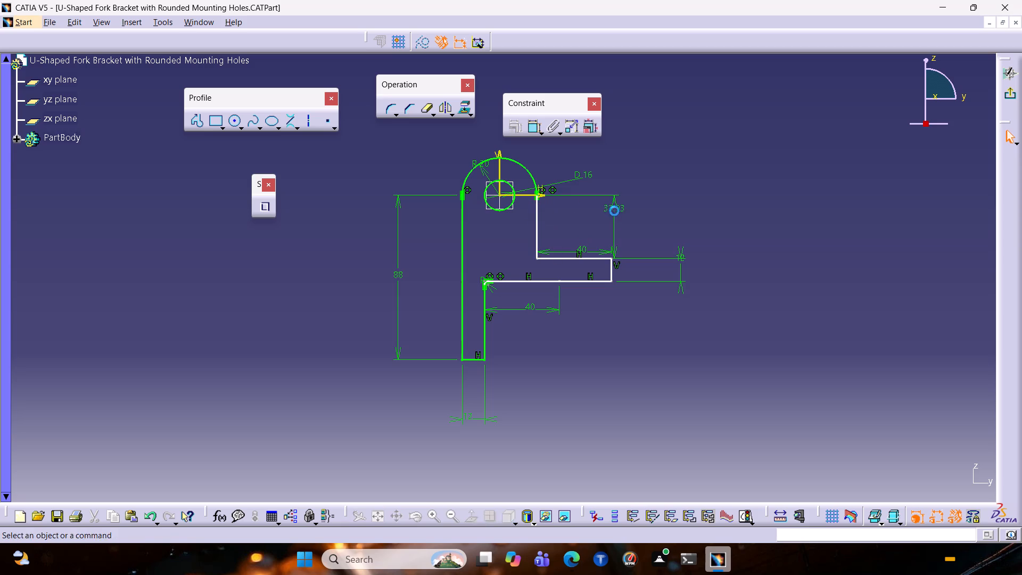
double_click(614, 210)
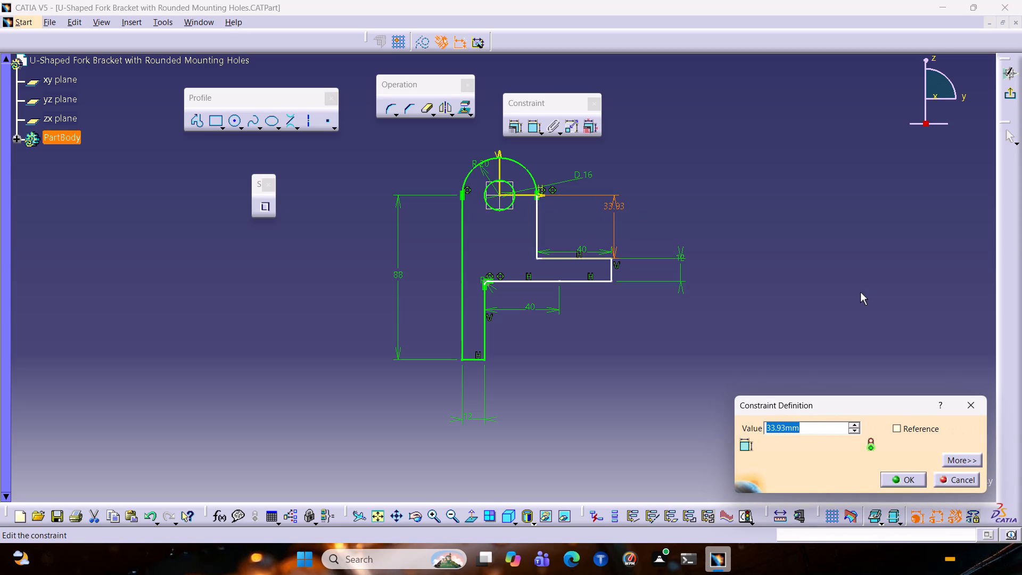
text(29)
key(Return)
scroll(860, 292, down, 1)
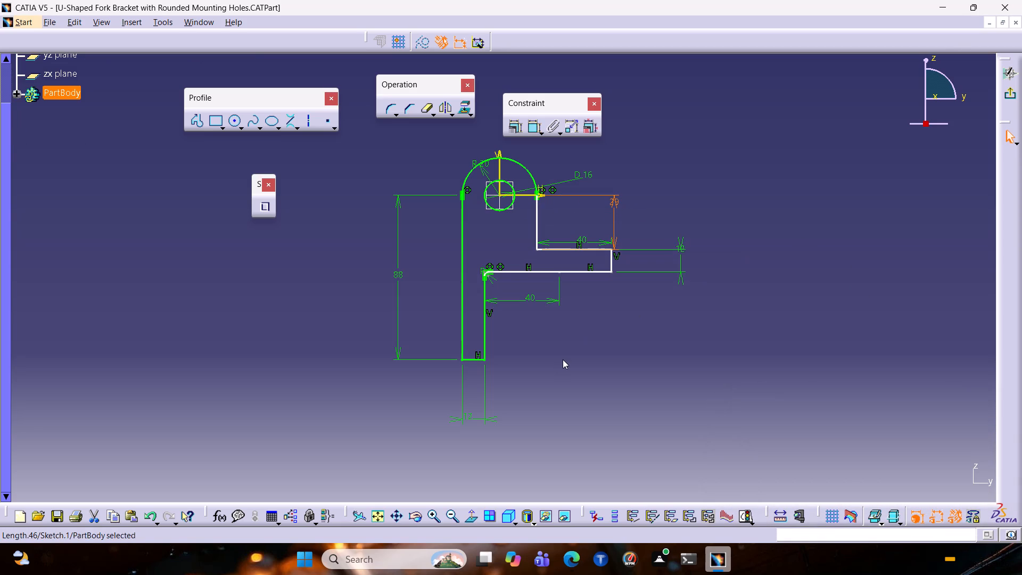
click(656, 178)
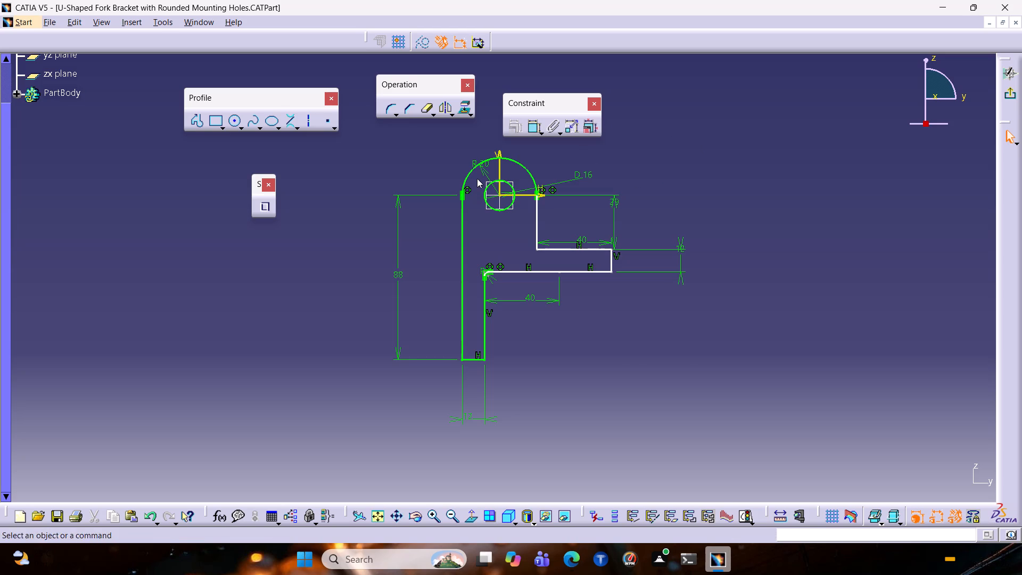
Move the R 20 radius dimension label outward, clear of the top arc.
drag(482, 174, 443, 133)
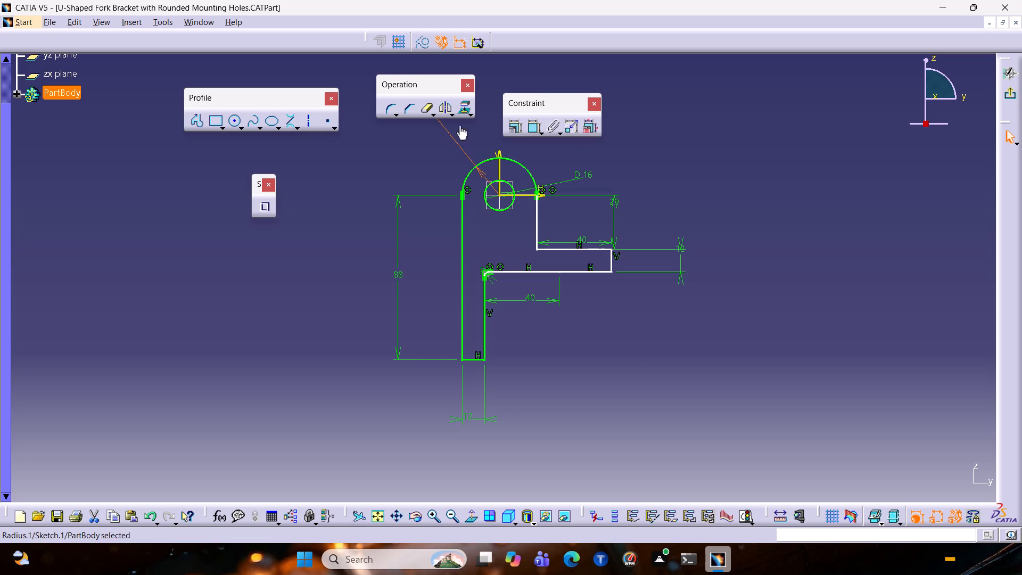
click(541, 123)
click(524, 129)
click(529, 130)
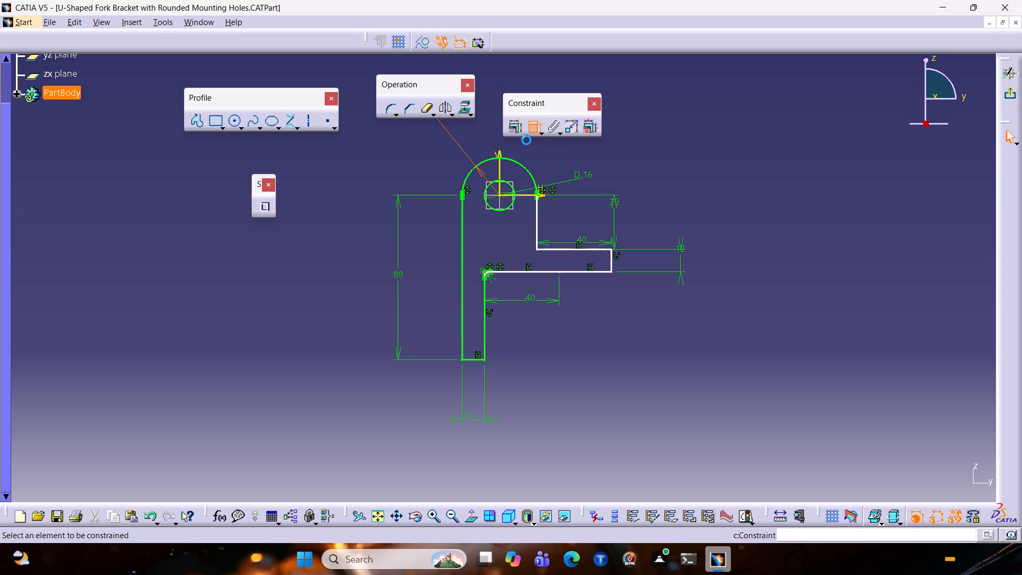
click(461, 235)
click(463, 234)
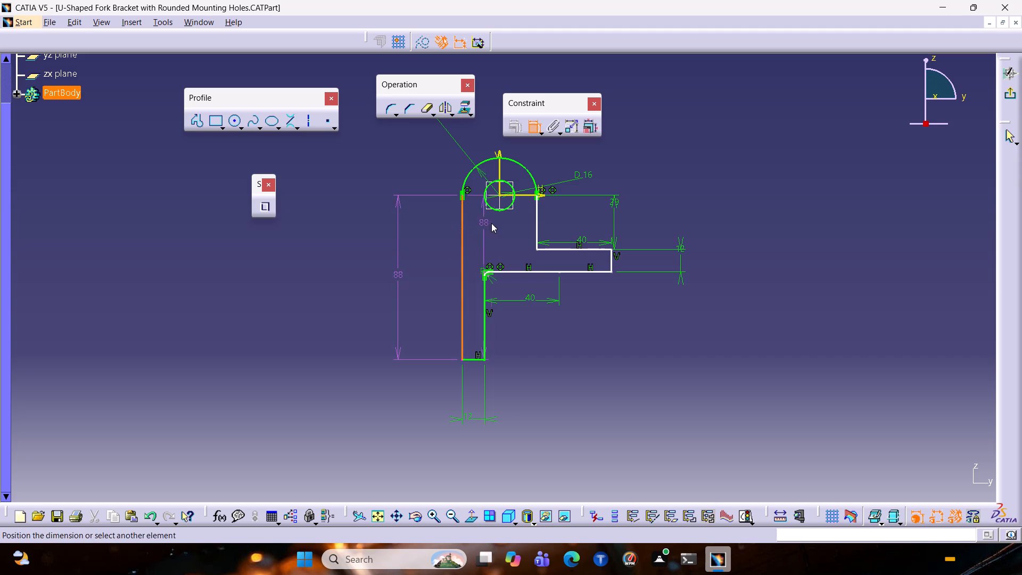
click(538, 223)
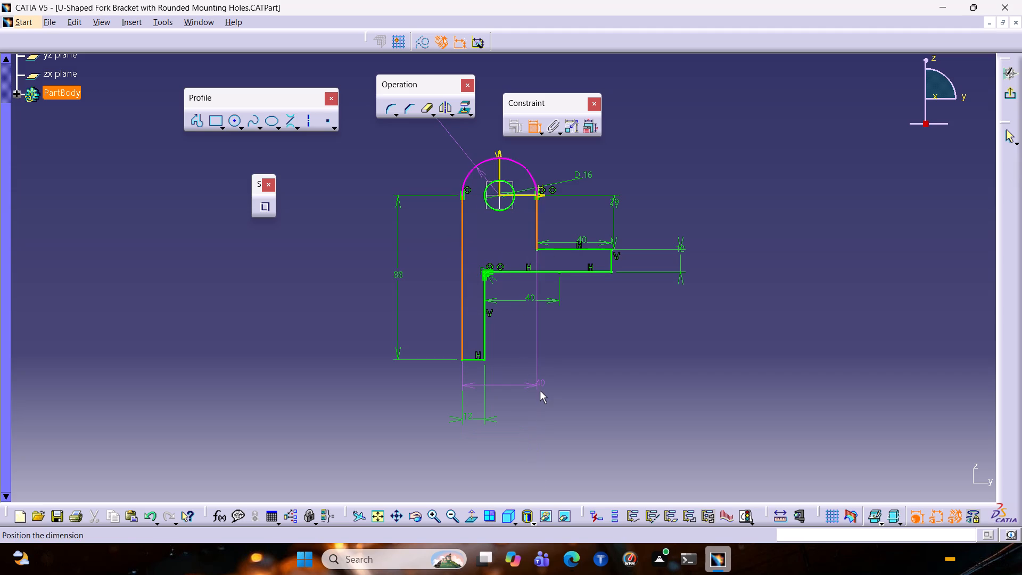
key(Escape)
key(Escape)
Dimension the horizontal distance from the long outer vertical edge to the arm's short end edge, placing it below the profile.
click(534, 126)
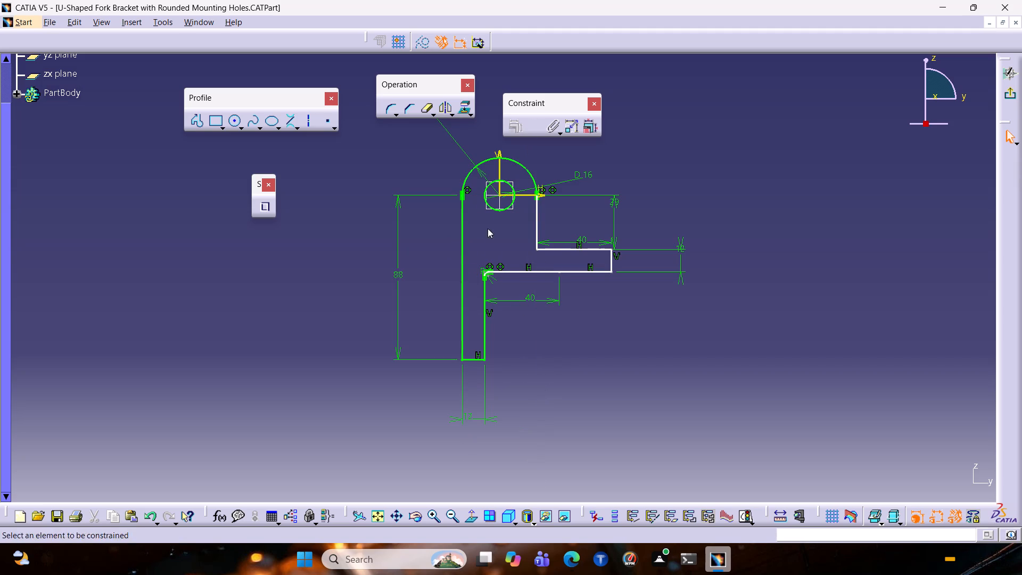
click(460, 251)
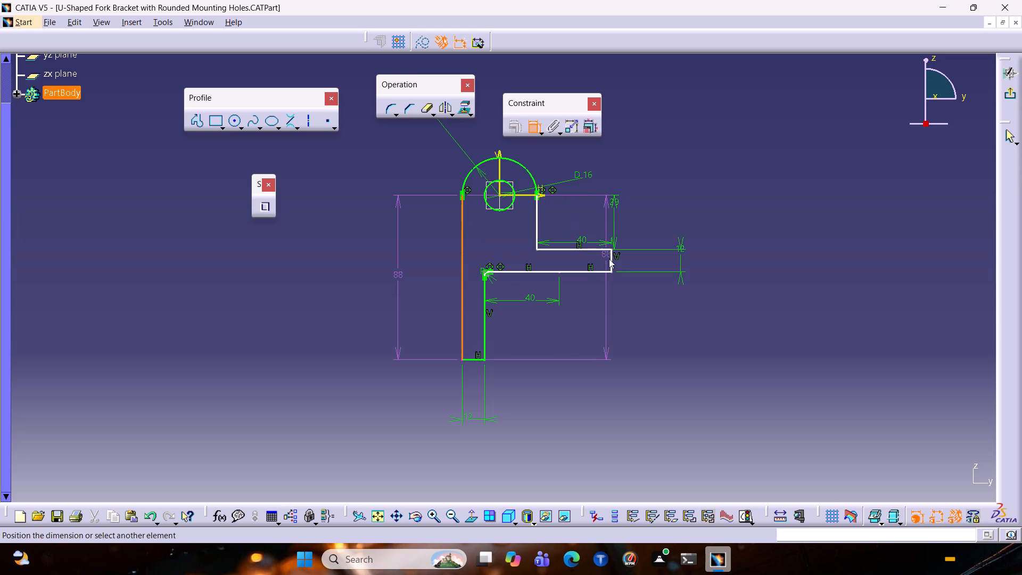
click(612, 260)
click(572, 454)
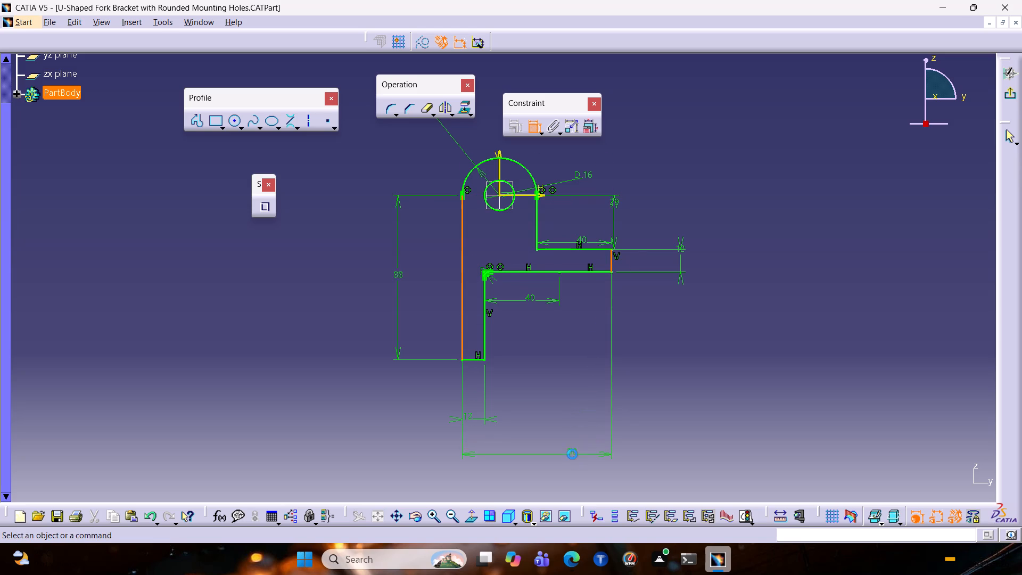
Exit the side-profile sketch and open a Pad definition for it.
click(1004, 100)
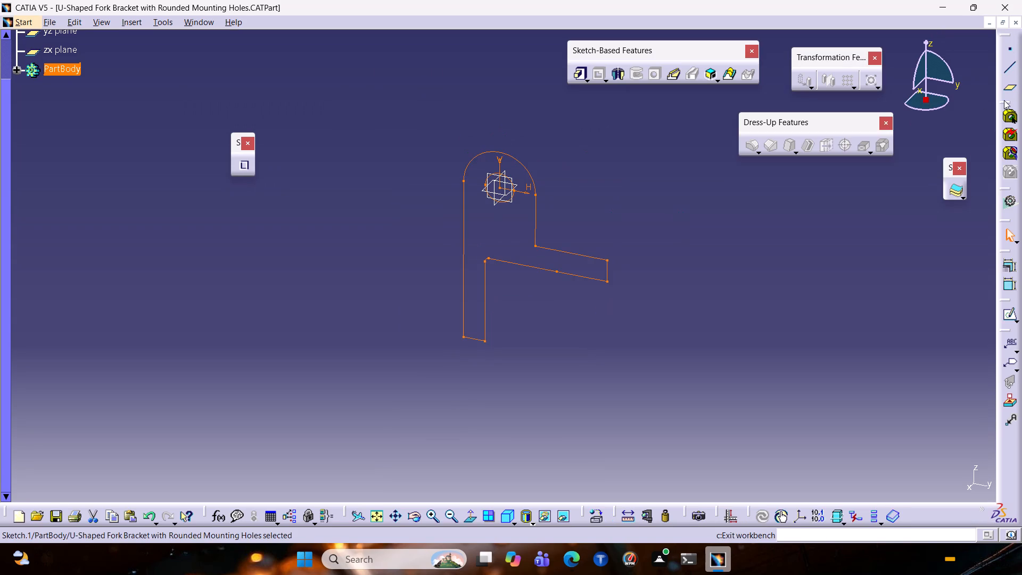
click(579, 79)
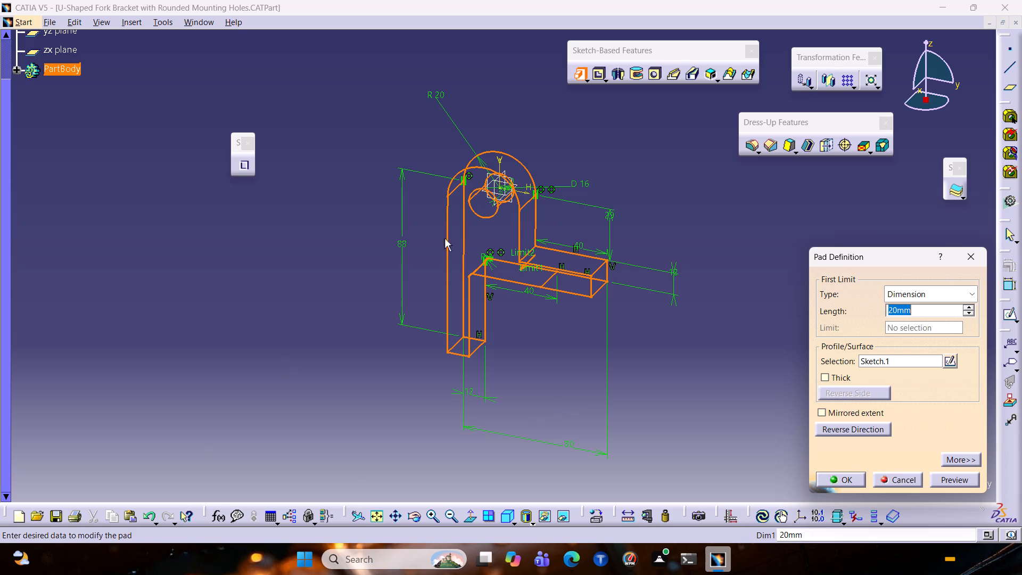
Switch to the fig 52 reference part, leave its sketch, and examine the finished bracket from several angles.
click(985, 24)
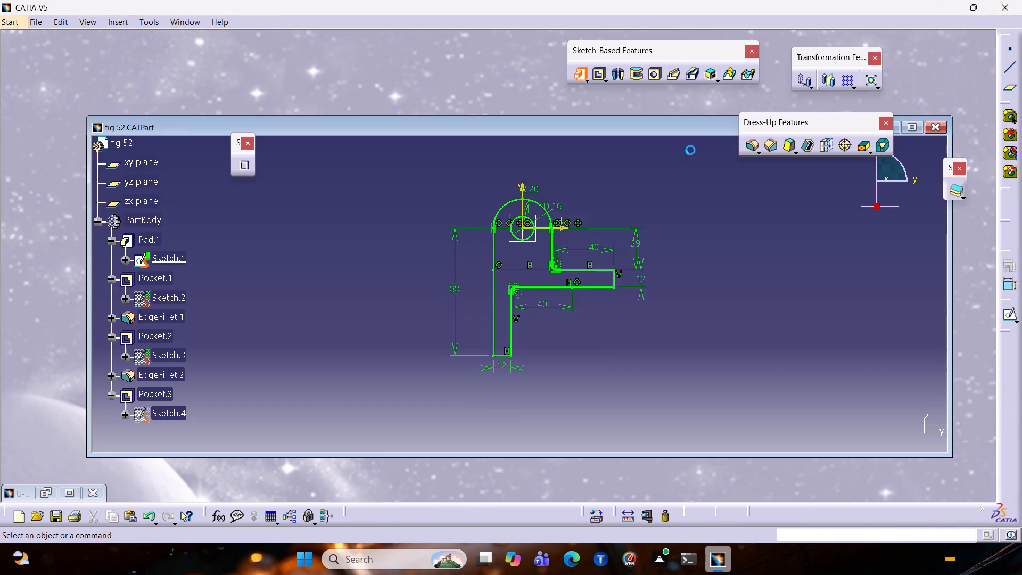
double_click(151, 265)
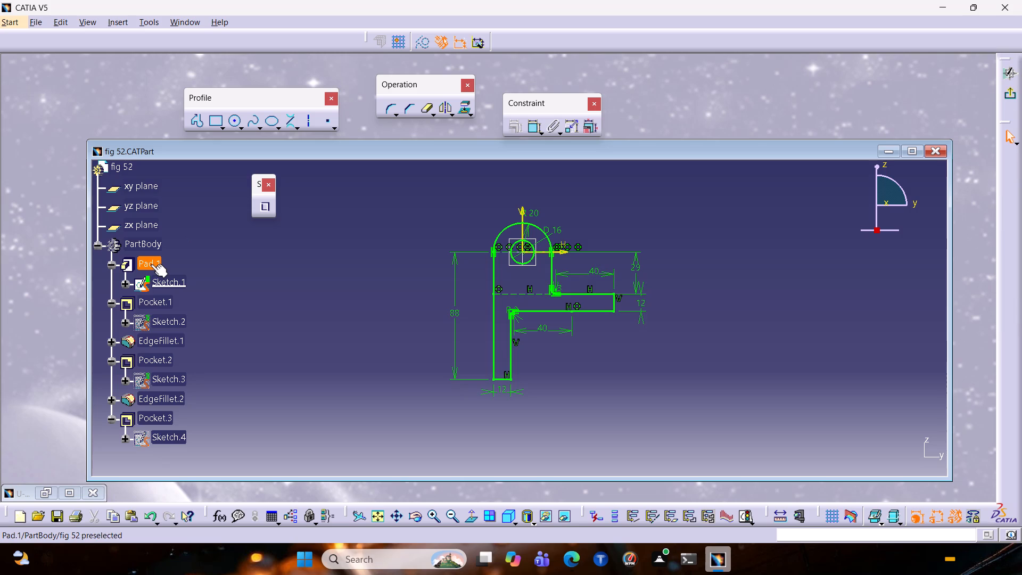
double_click(151, 264)
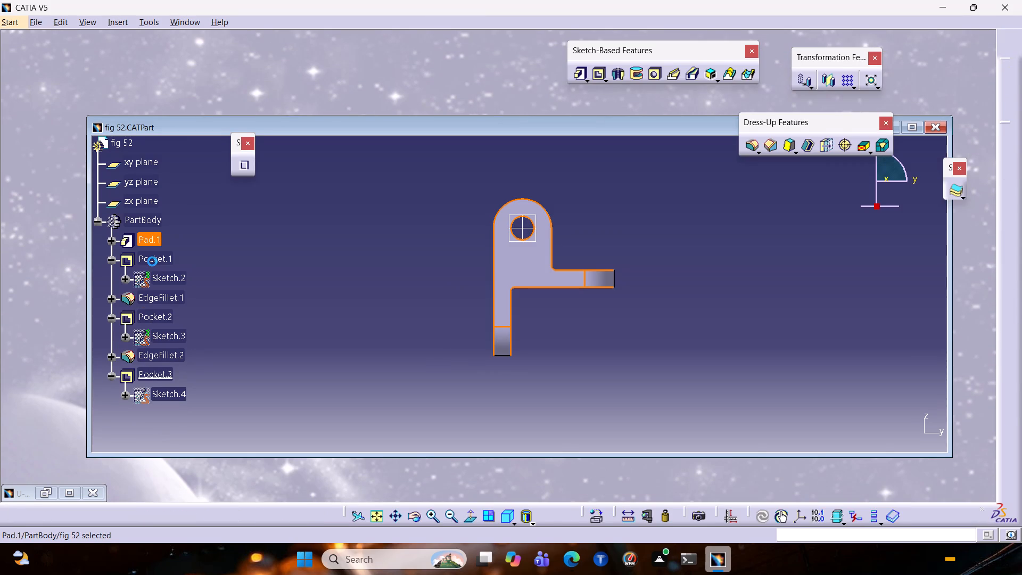
middle_drag(647, 324, 550, 322)
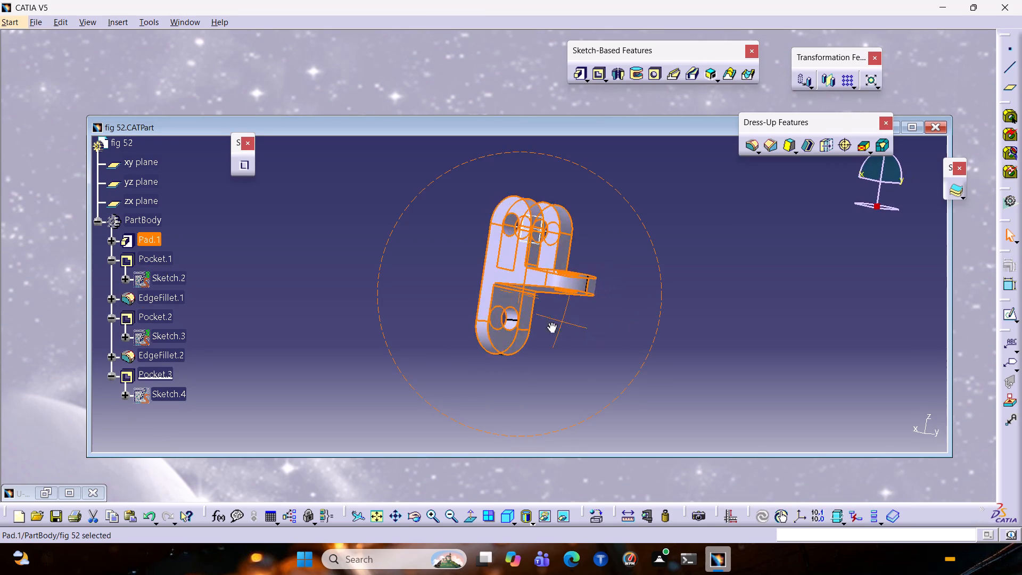
middle_drag(550, 322, 533, 332)
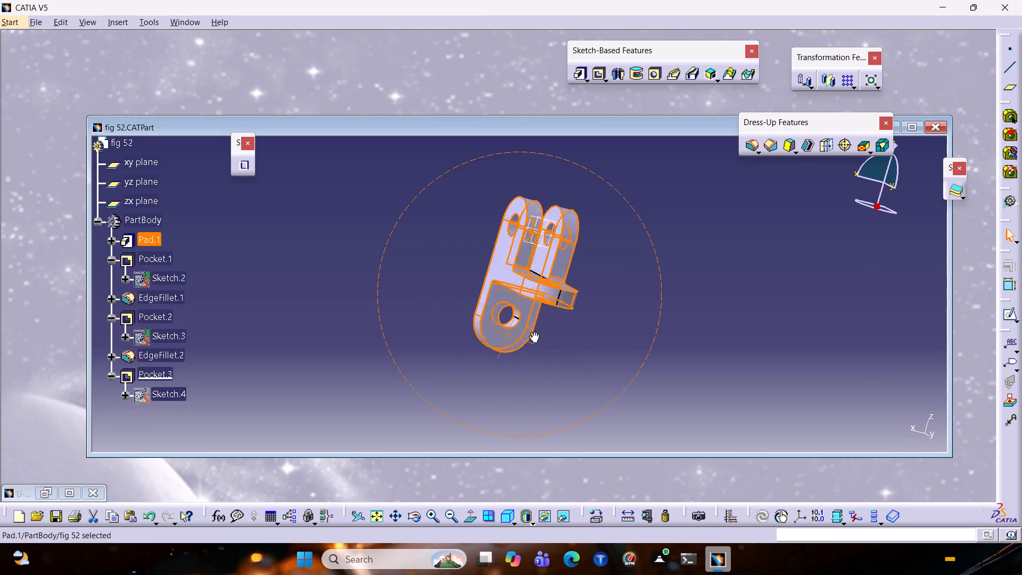
middle_drag(533, 332, 377, 314)
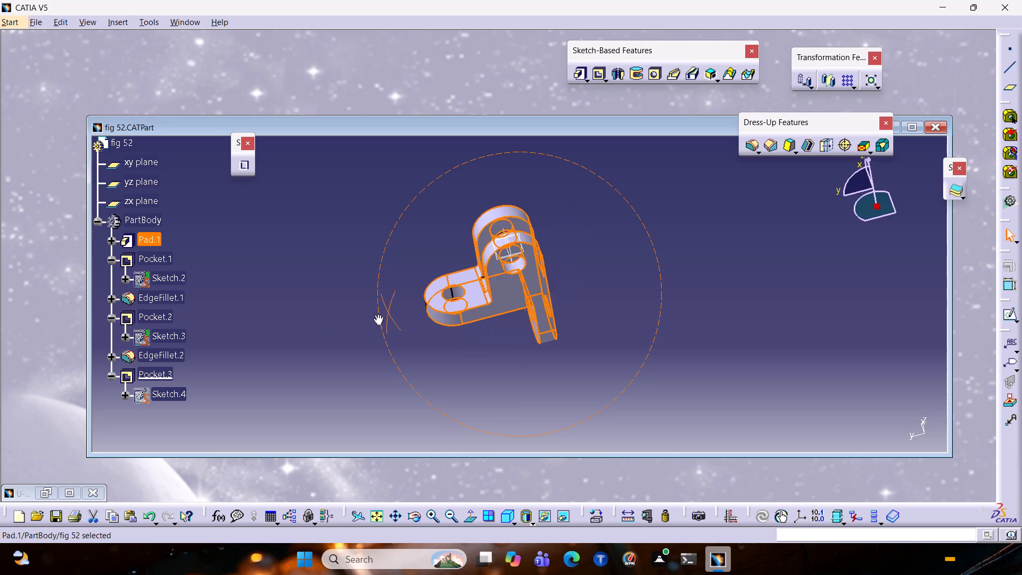
middle_drag(377, 314, 591, 324)
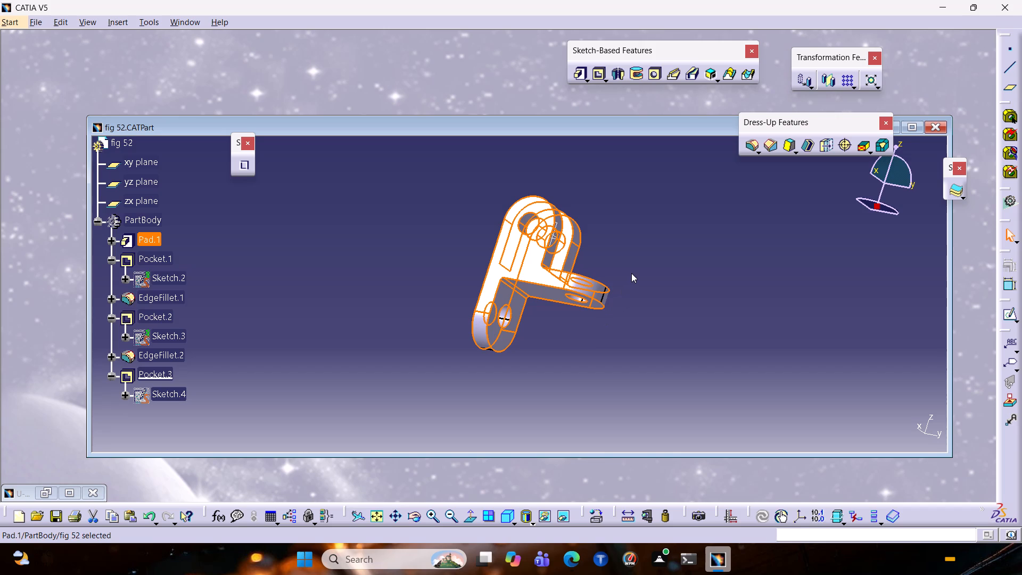
Examine the reference part's Pad.1 definition and extruded shape, closing the definition without changes.
double_click(537, 253)
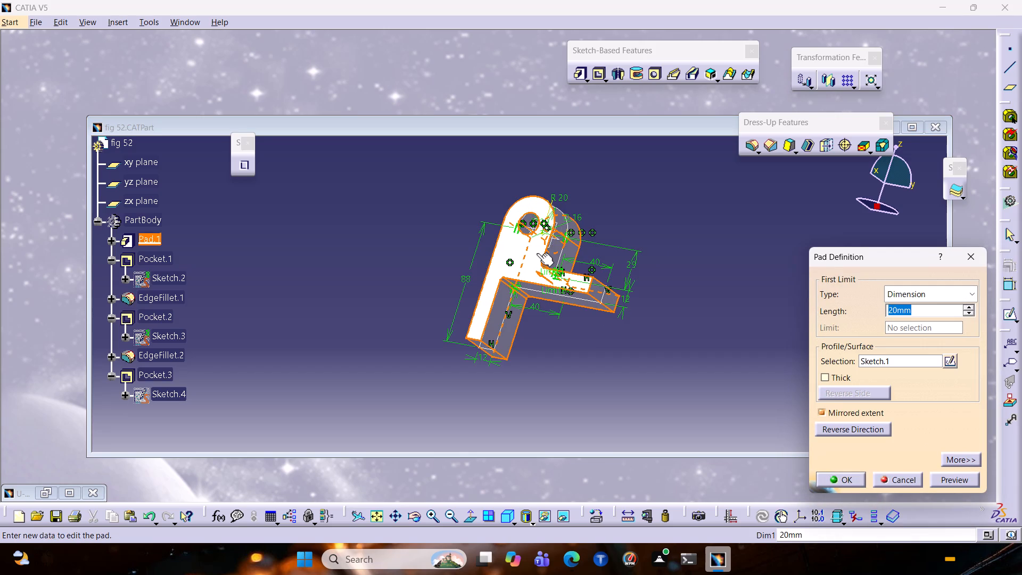
click(650, 304)
middle_drag(628, 223, 628, 223)
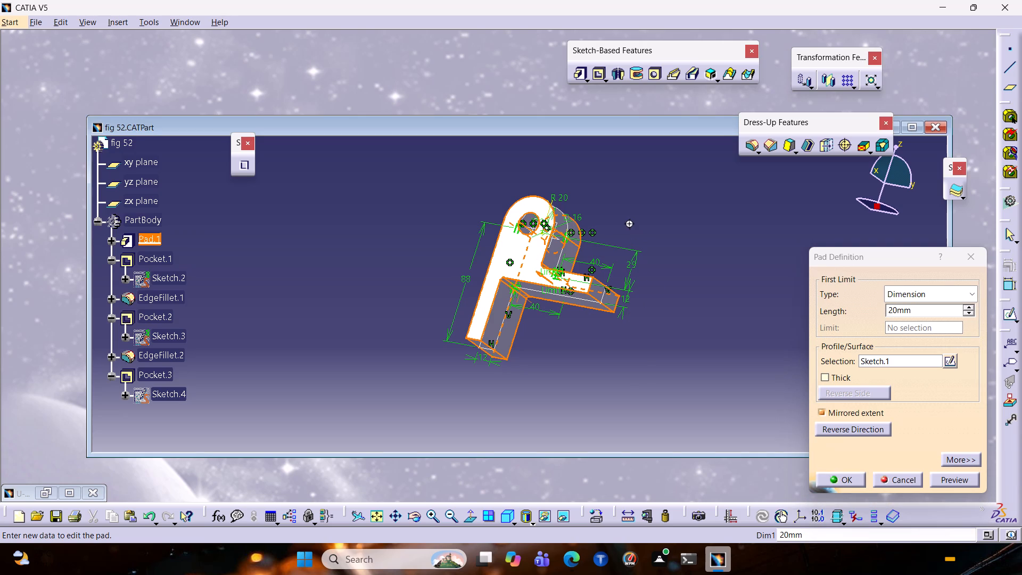
middle_drag(628, 223, 473, 246)
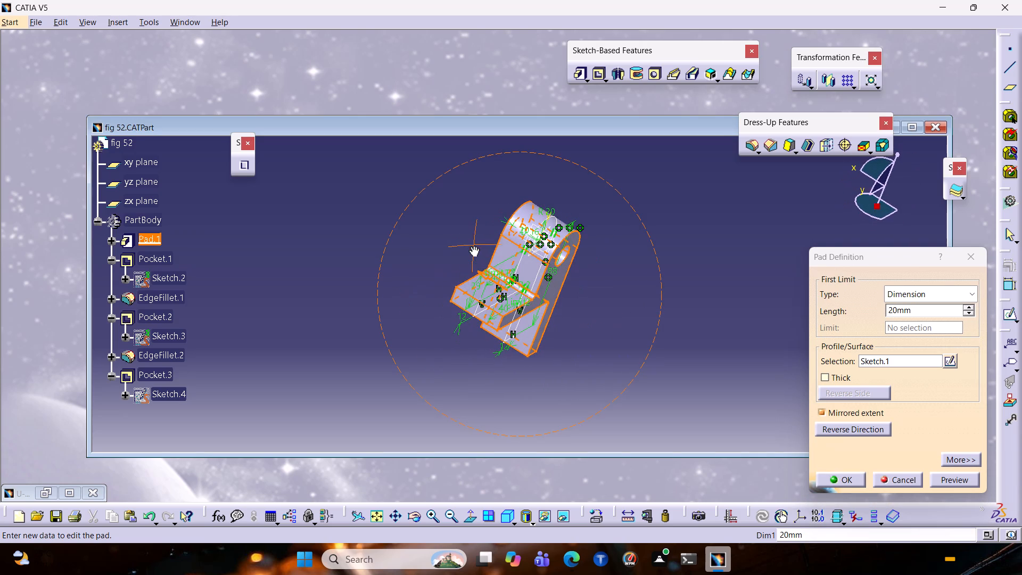
middle_drag(473, 246, 546, 280)
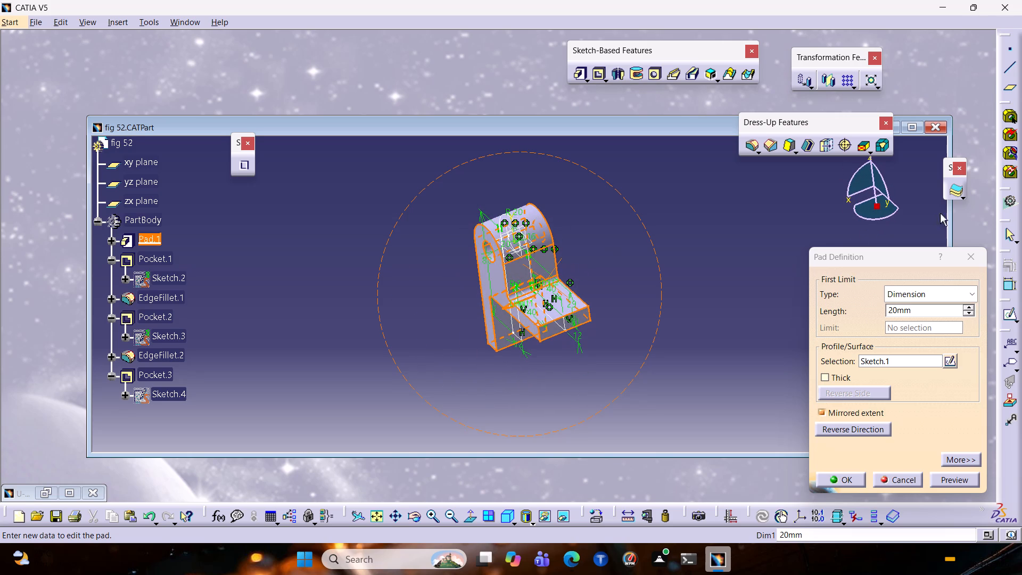
click(970, 261)
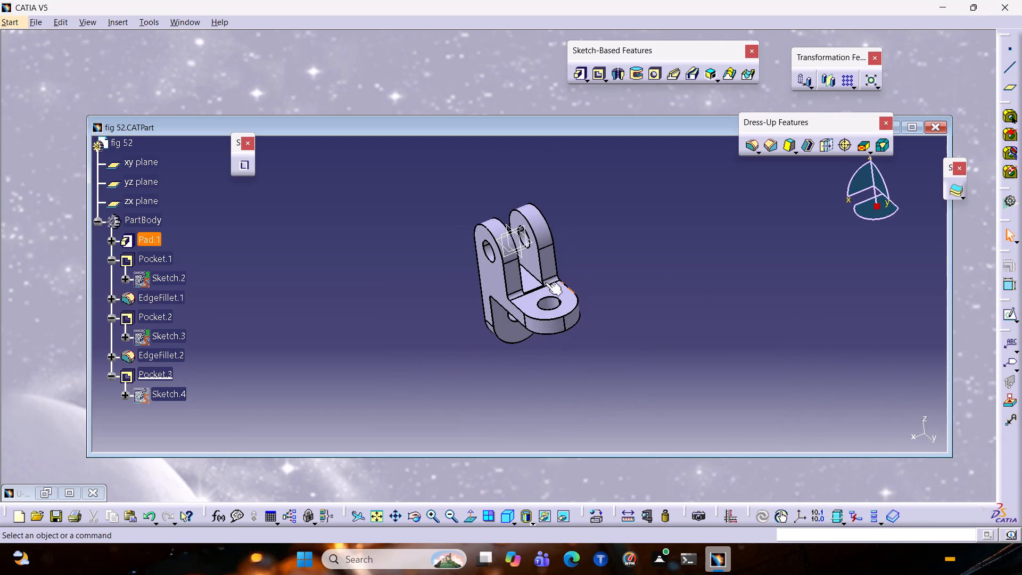
double_click(498, 274)
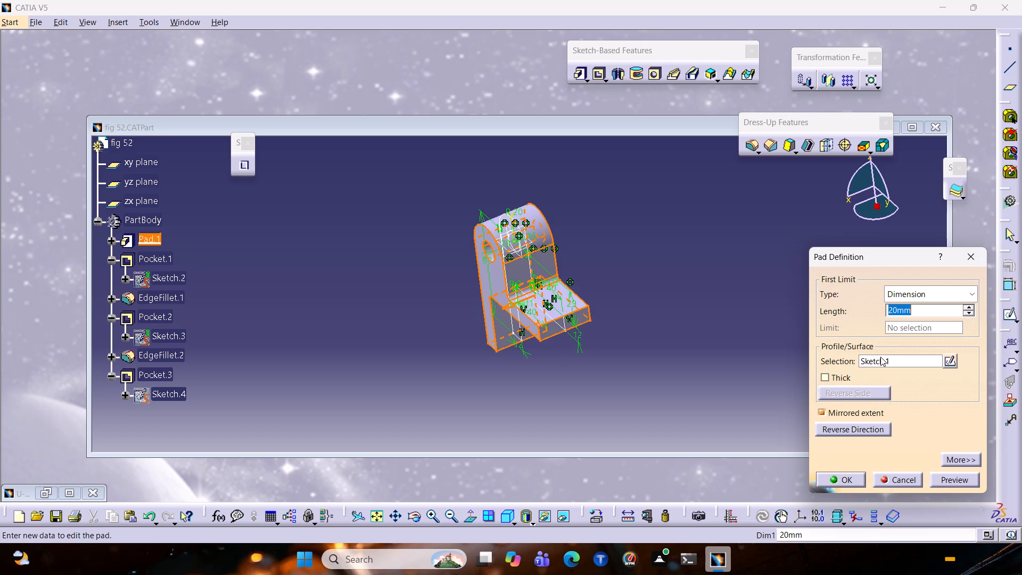
click(979, 254)
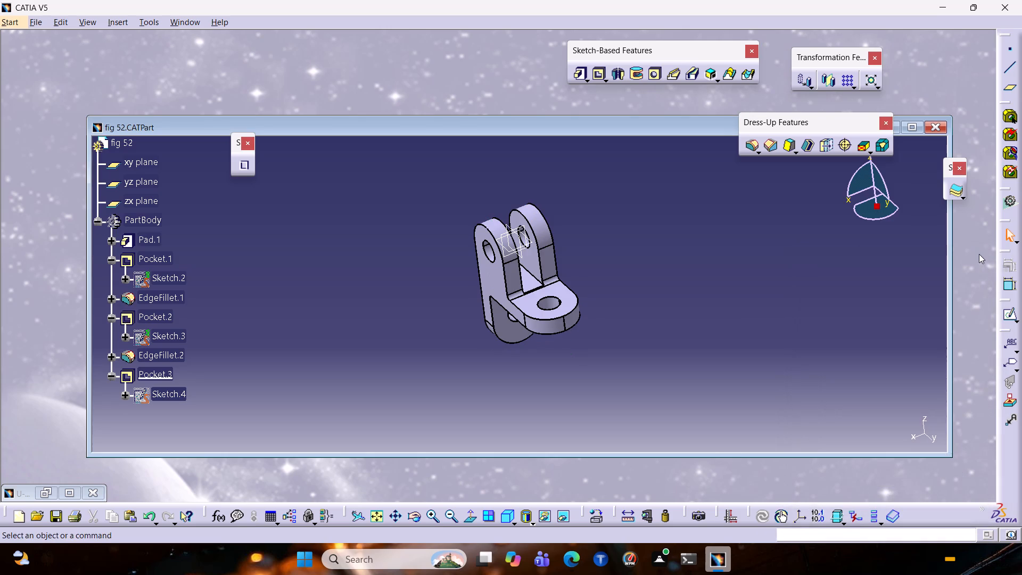
scroll(710, 366, down, 1)
middle_drag(589, 277, 578, 285)
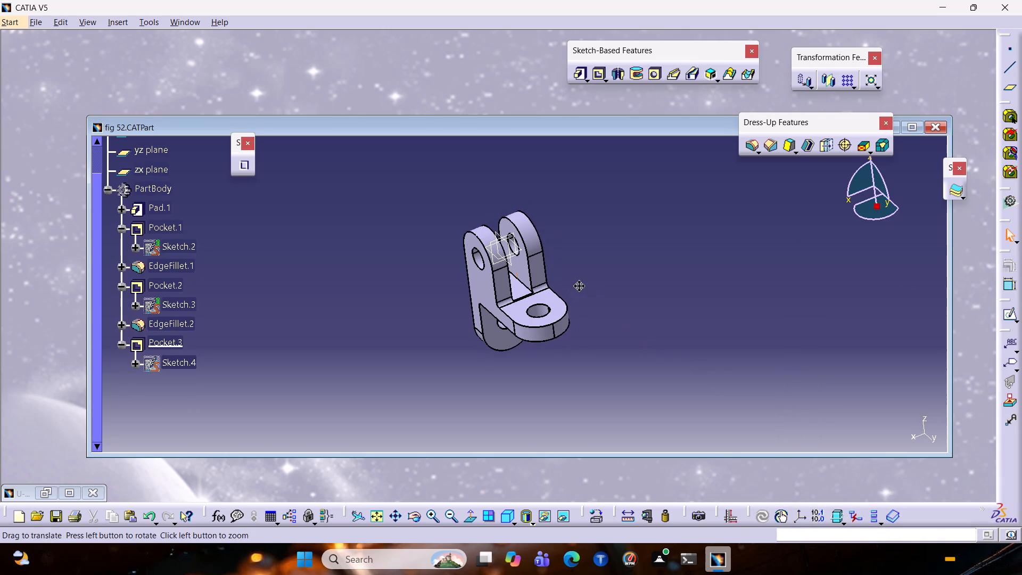
Measure the distance between the two long edges of one fork arm's inner end face on the reference bracket.
middle_drag(578, 285, 572, 293)
ctrl+middle_drag(574, 311, 631, 222)
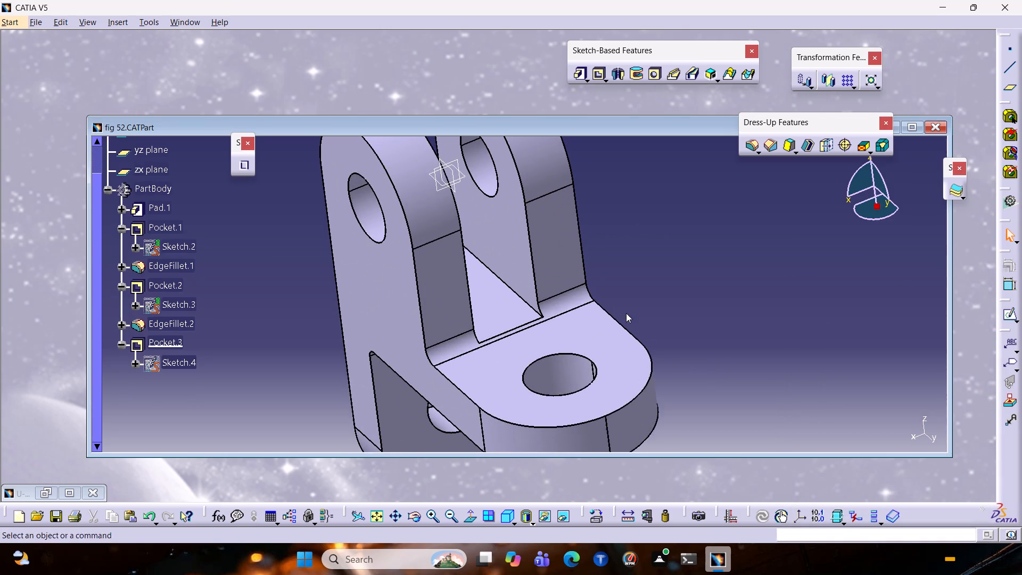
click(624, 515)
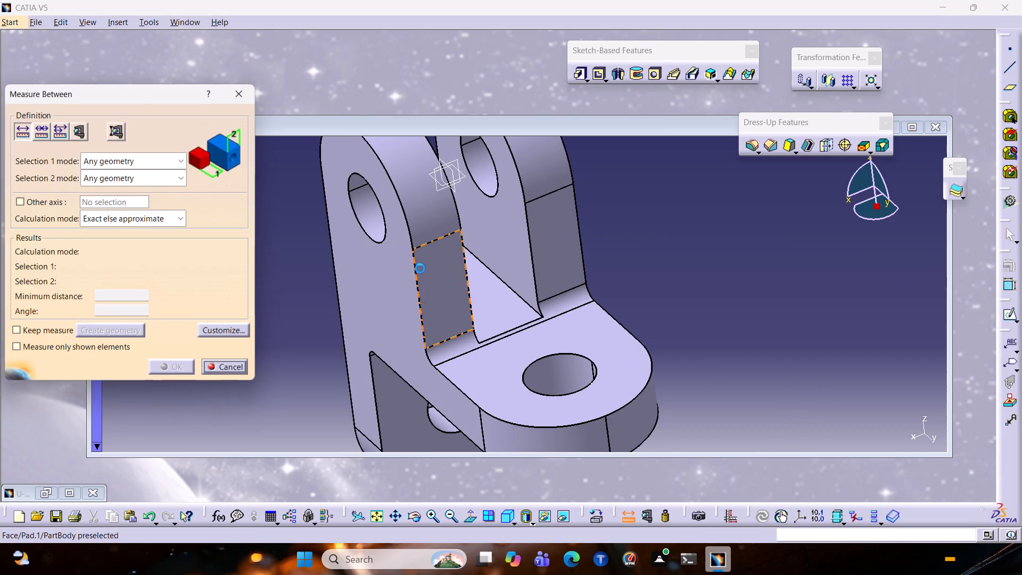
click(416, 274)
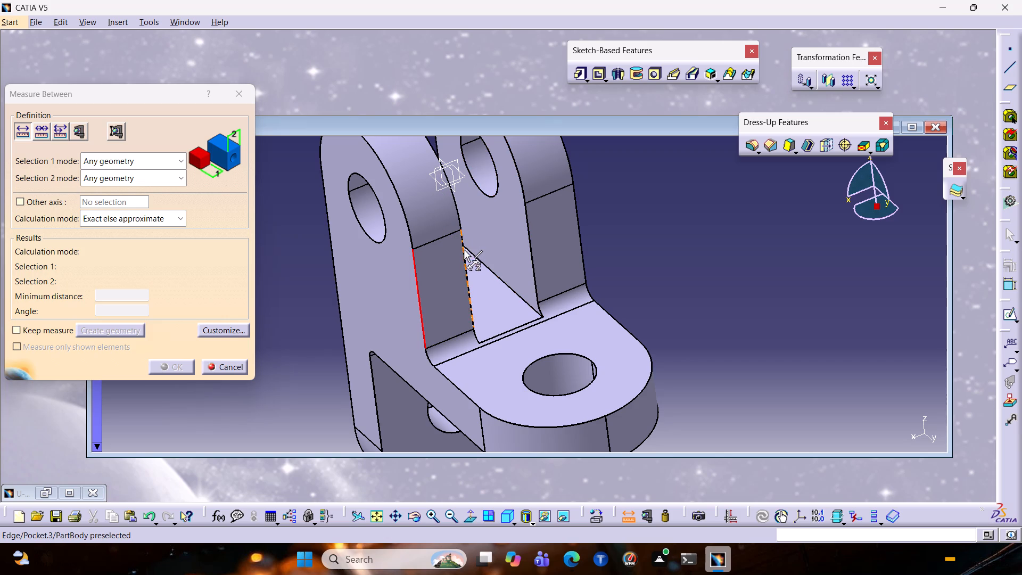
click(464, 250)
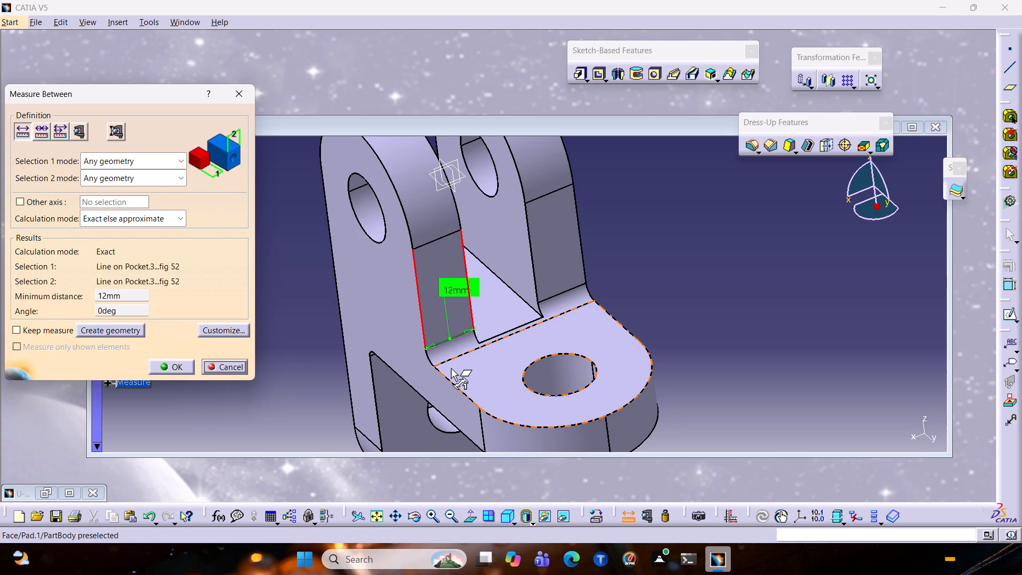
key(Escape)
key(Escape)
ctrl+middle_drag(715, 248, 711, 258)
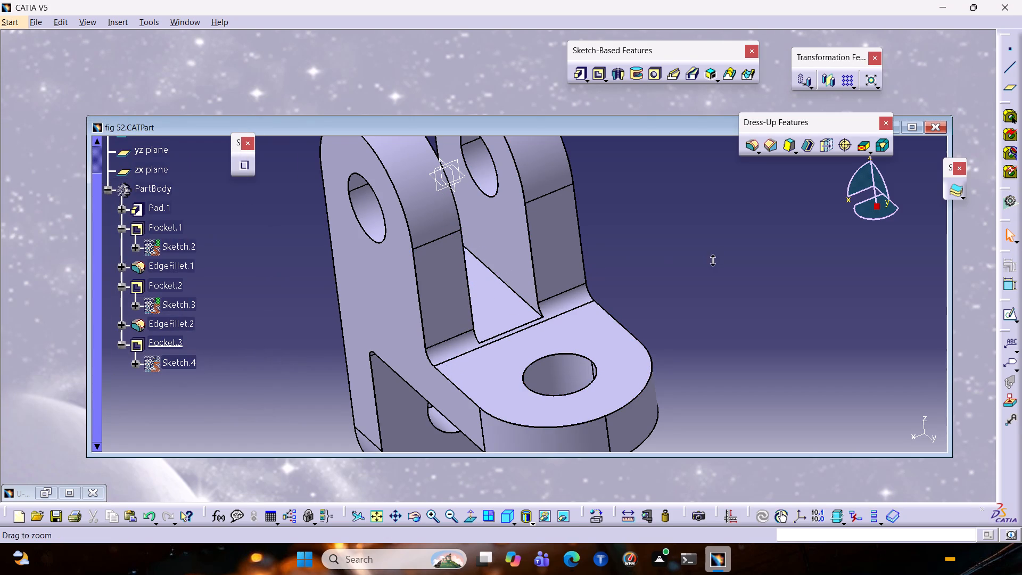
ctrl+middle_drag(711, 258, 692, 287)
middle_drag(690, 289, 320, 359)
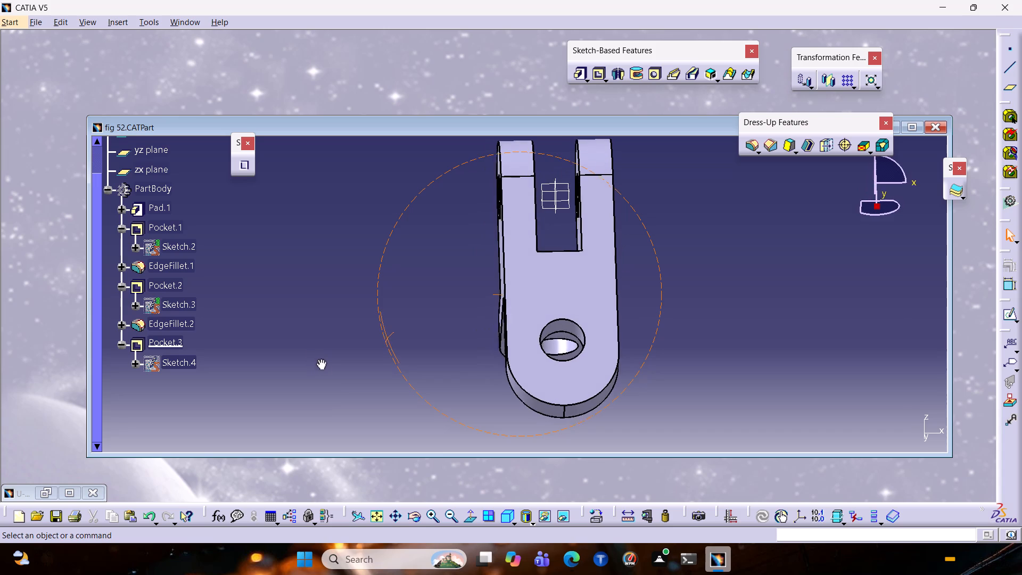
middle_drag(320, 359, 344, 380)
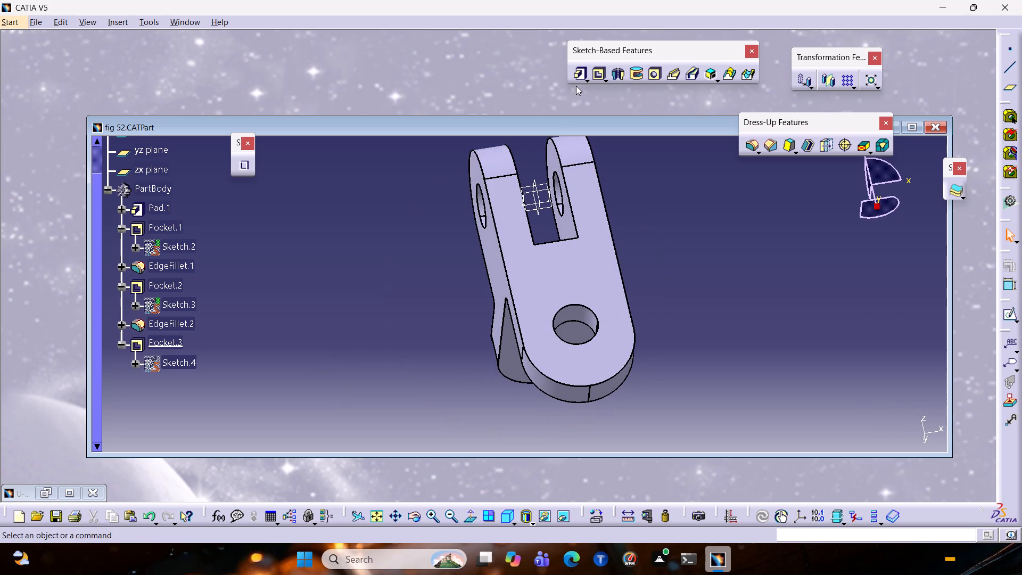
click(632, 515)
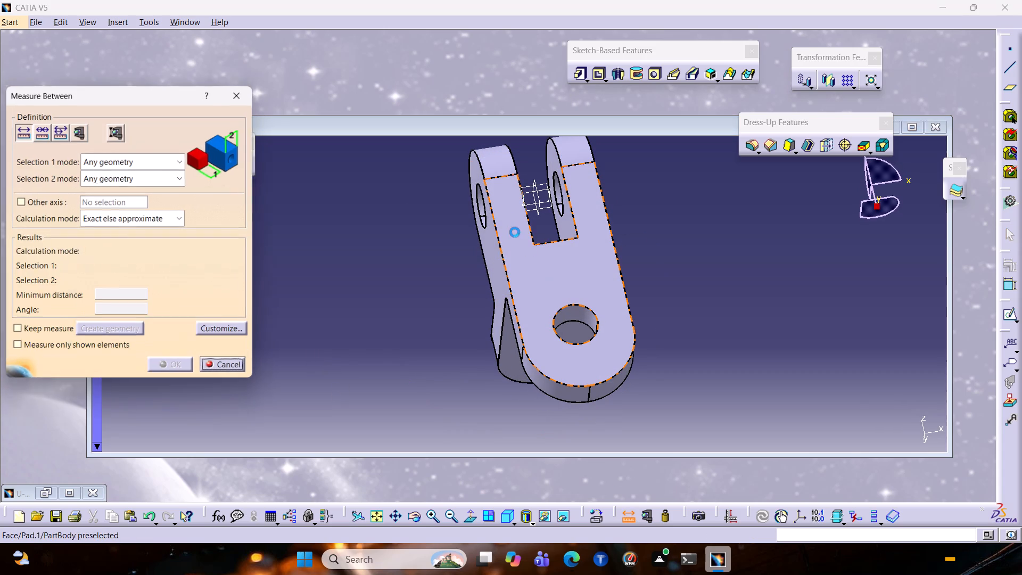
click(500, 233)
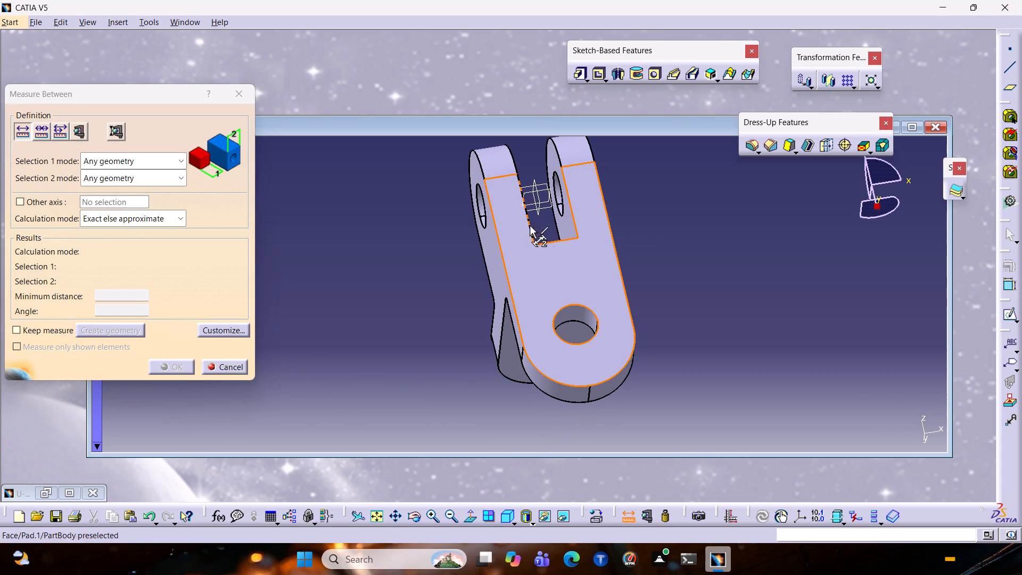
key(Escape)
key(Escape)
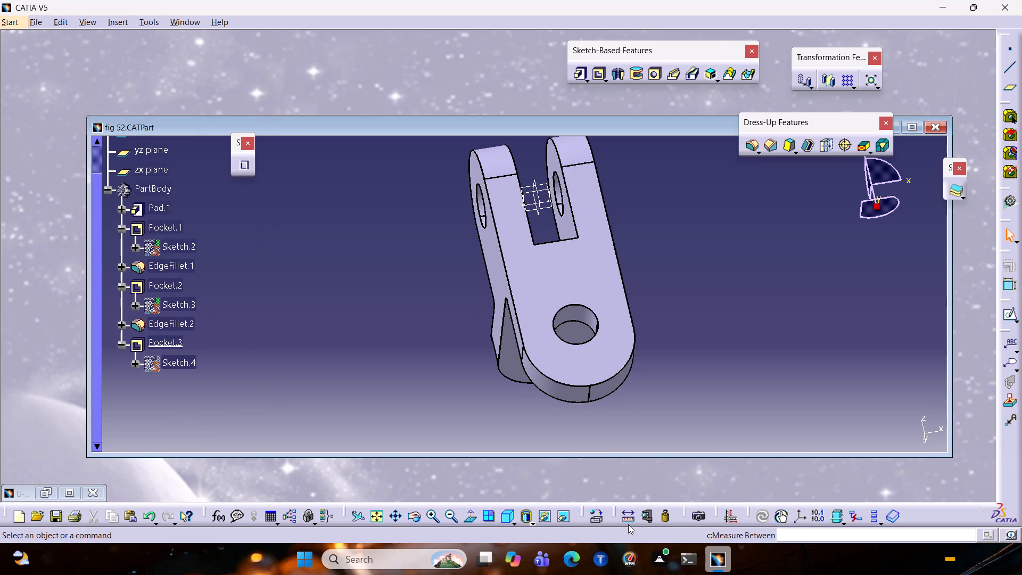
Measure the fork arm's width from the bracket's long outer edge to the adjacent slot edge on the reference part.
click(625, 517)
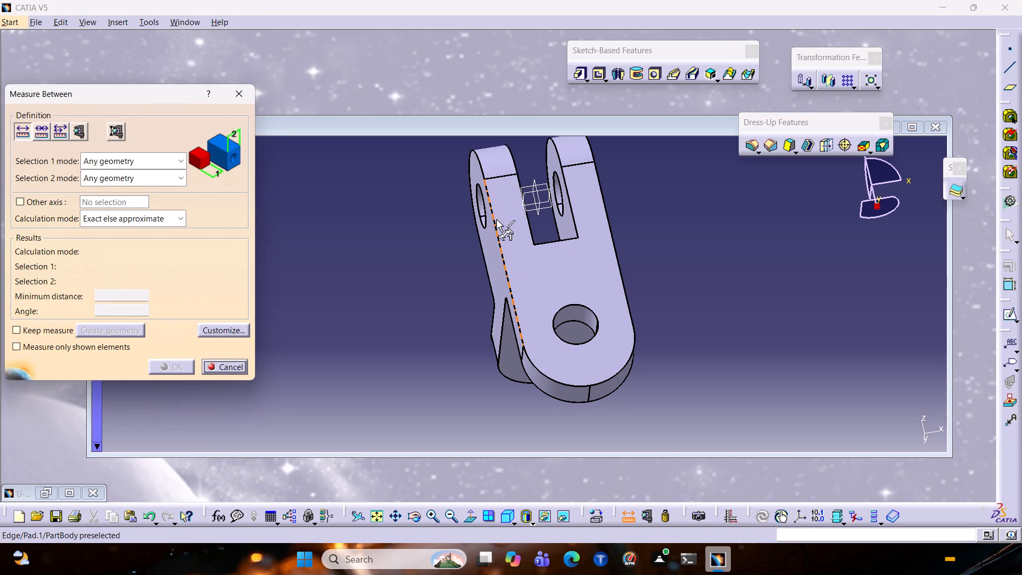
click(496, 219)
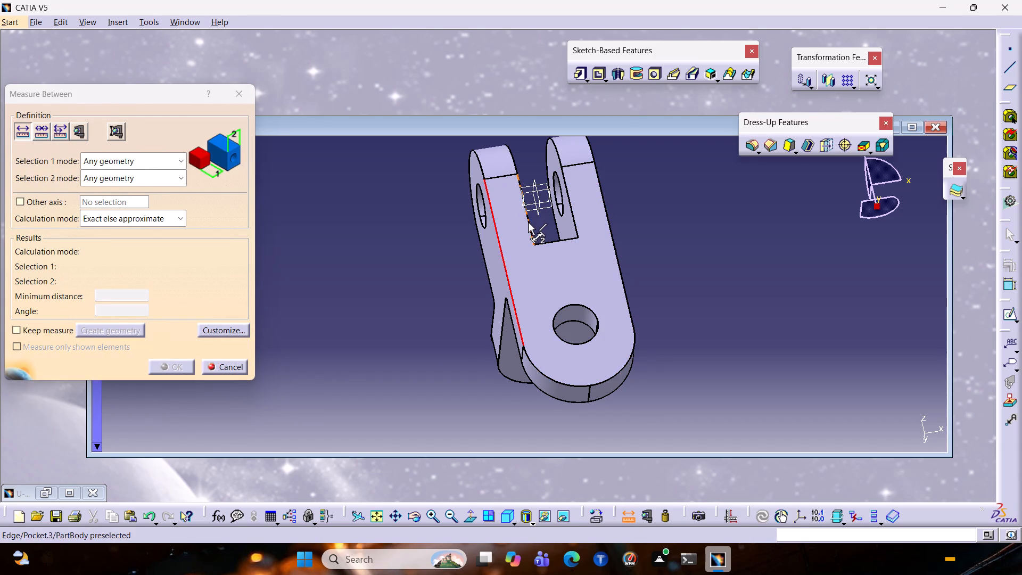
click(528, 223)
key(Escape)
key(Escape)
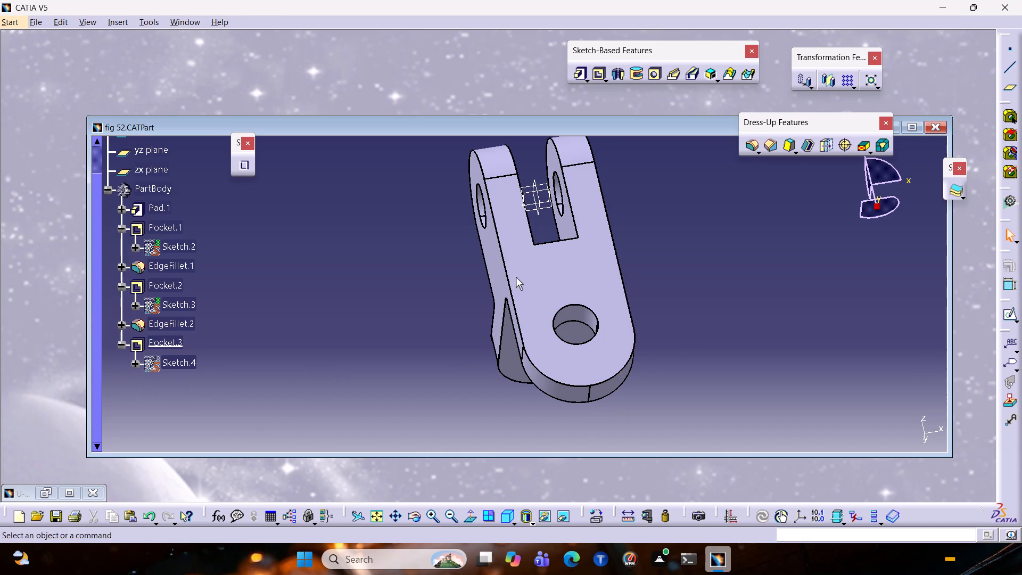
Return to the U-shaped fork bracket part and preview a Pad of Sketch.1 with mirrored extent and a length of 12/2 mm.
middle_drag(675, 344, 494, 287)
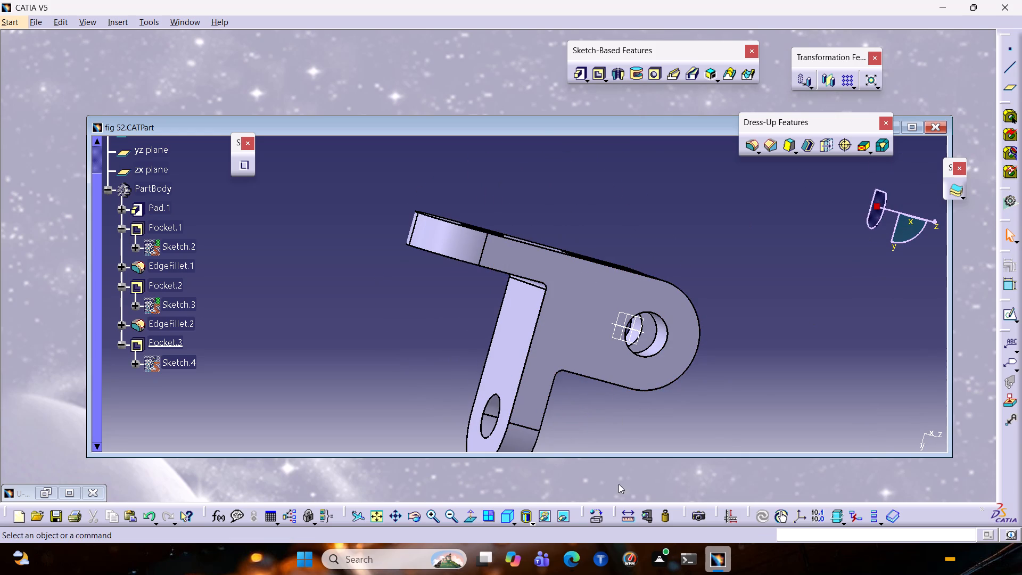
click(69, 488)
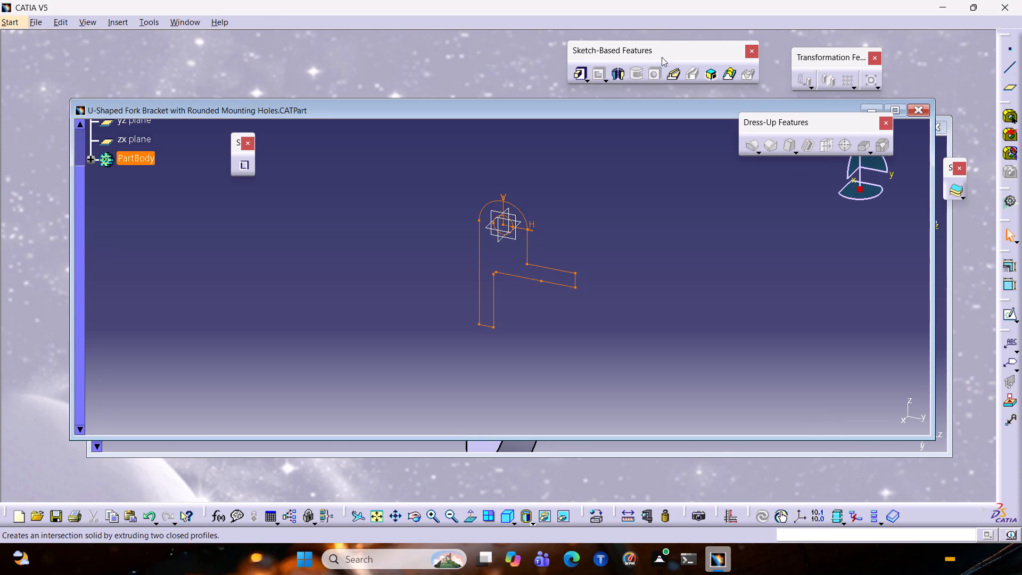
click(575, 71)
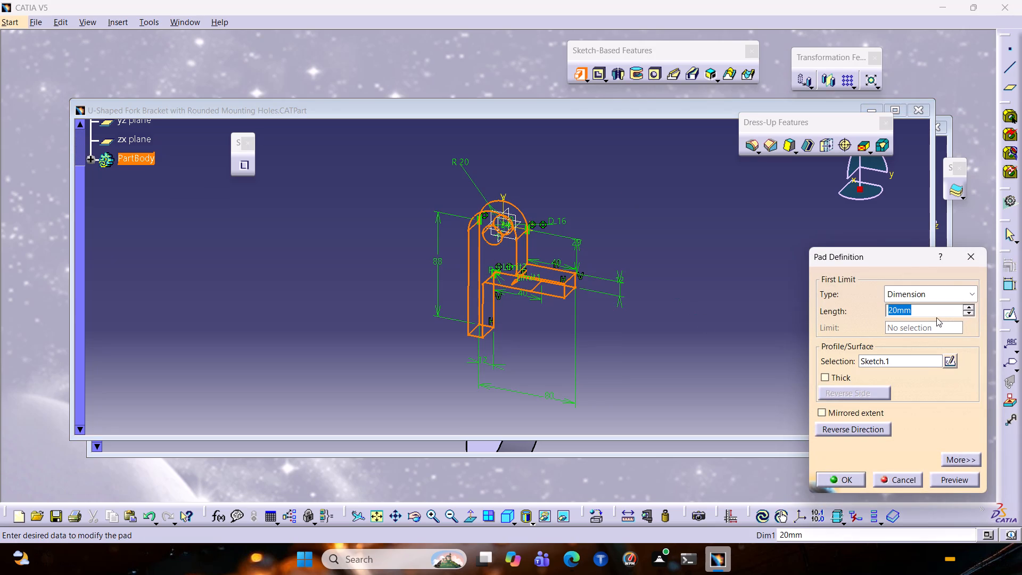
text(12)
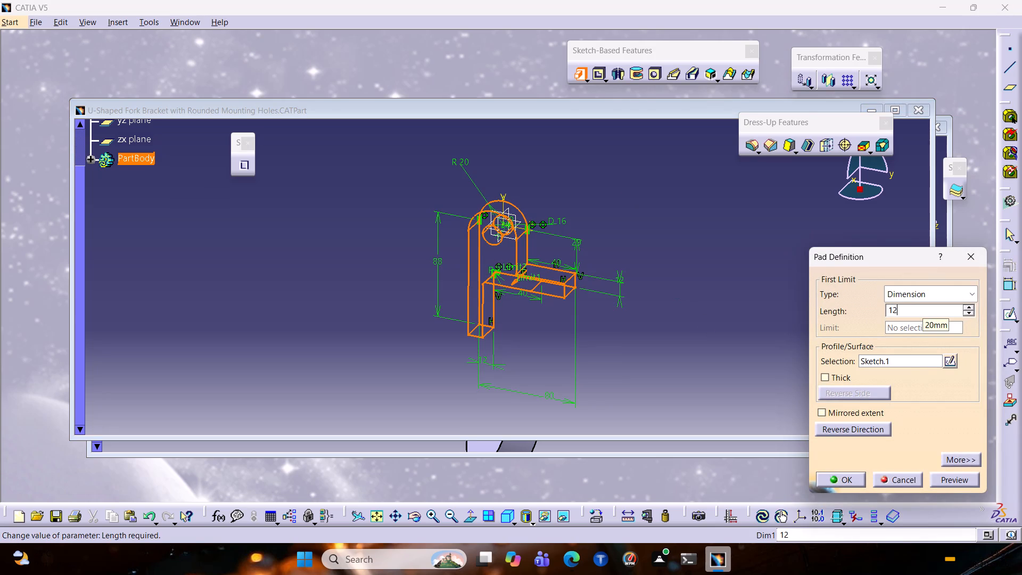
click(862, 413)
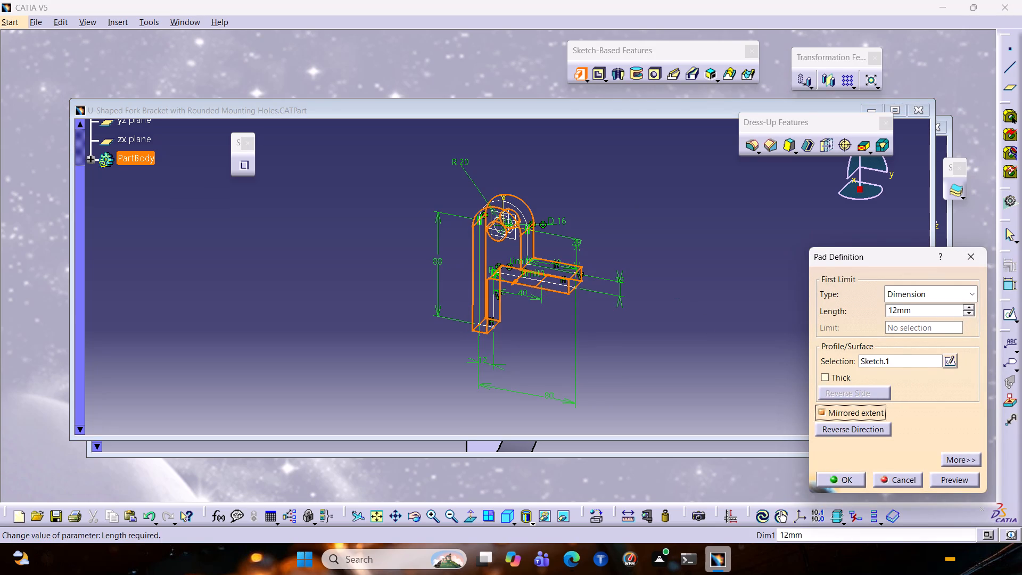
click(911, 313)
text(/2)
click(951, 482)
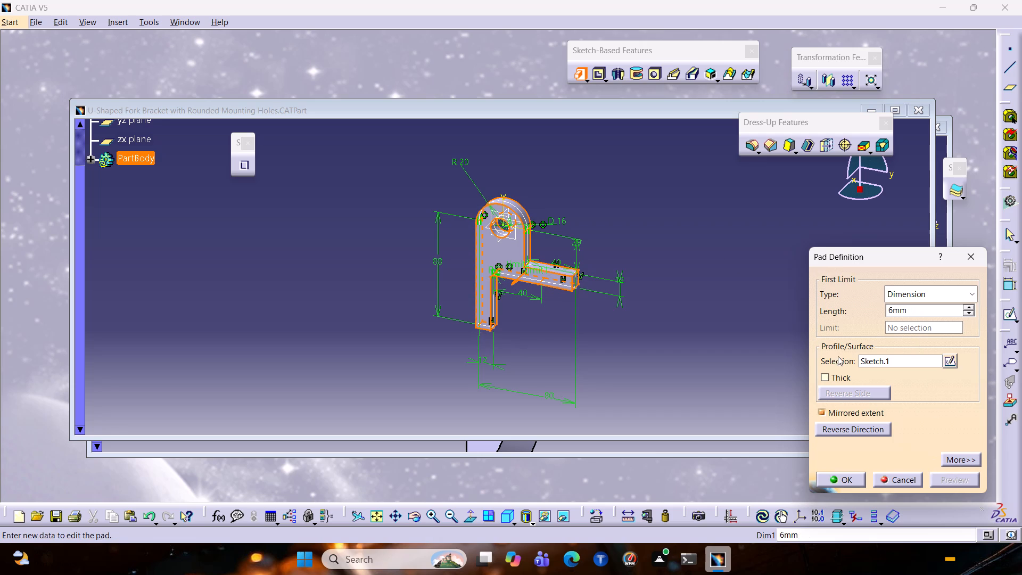
Examine the previewed mirrored pad's thickness and shape from several angles.
ctrl+middle_drag(700, 244, 661, 268)
middle_drag(642, 264, 561, 270)
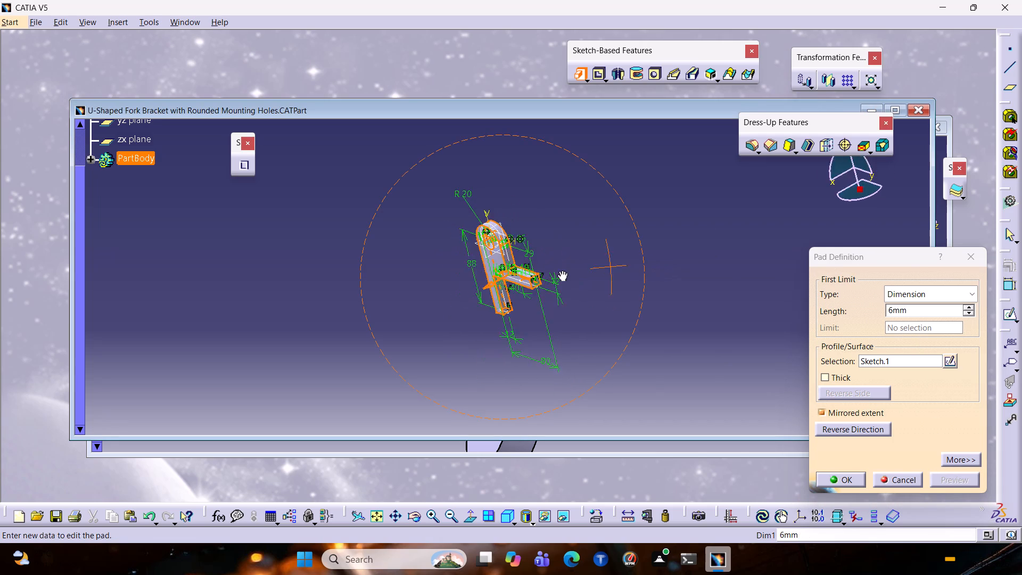
middle_drag(561, 270, 569, 282)
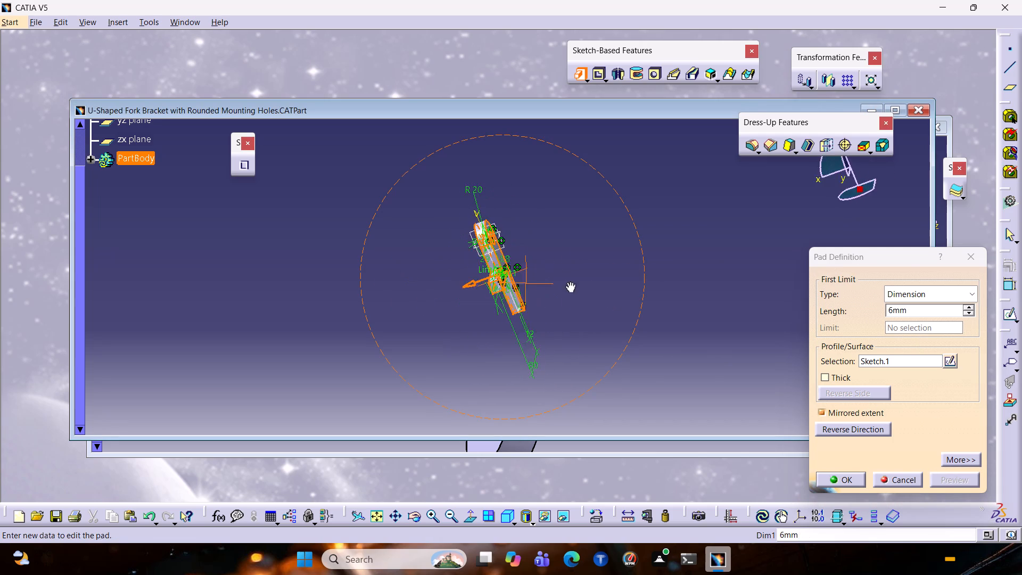
middle_drag(569, 282, 570, 287)
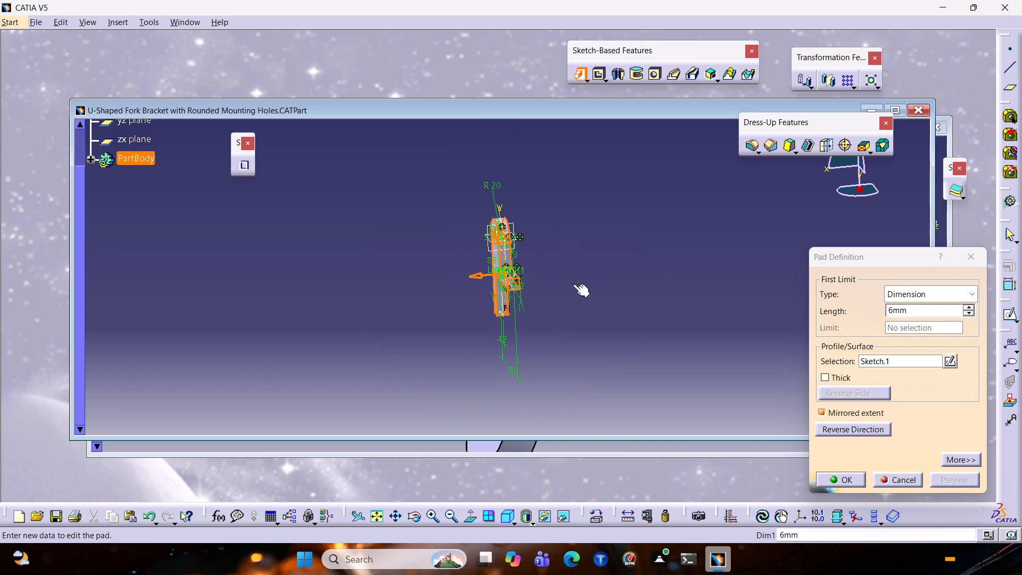
ctrl+middle_drag(610, 293, 658, 195)
middle_drag(615, 199, 613, 235)
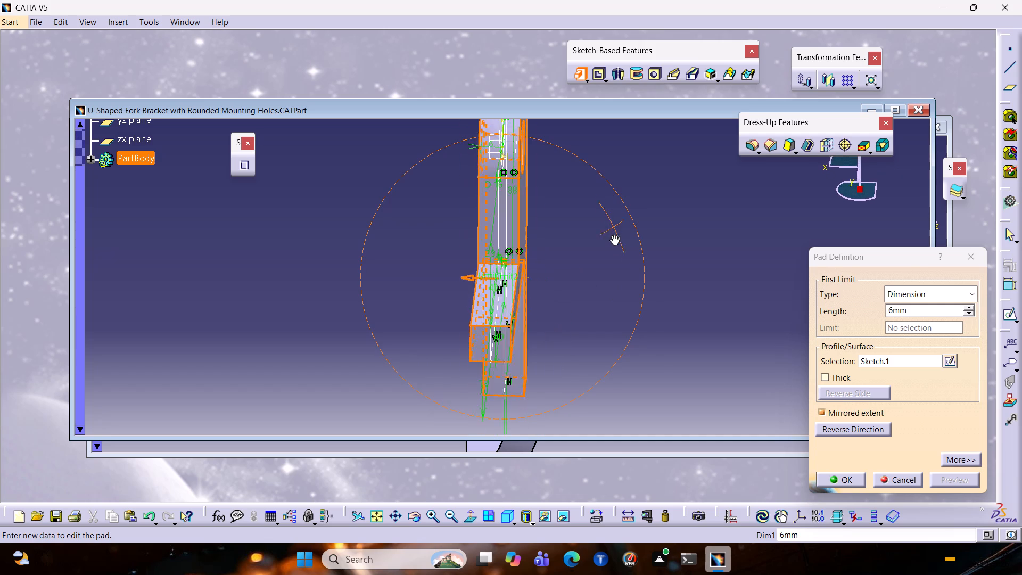
middle_drag(613, 235, 677, 301)
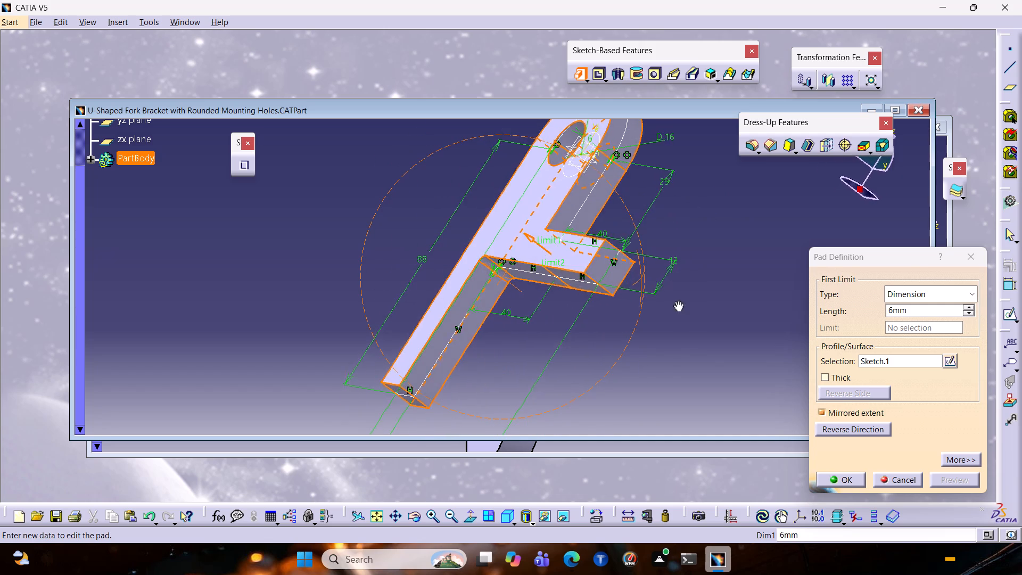
middle_drag(677, 301, 752, 200)
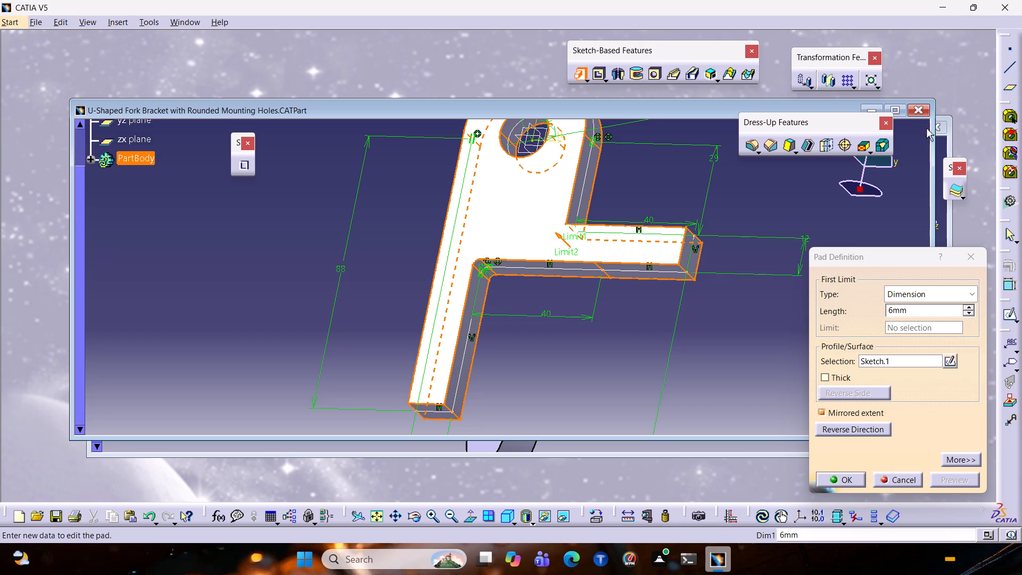
Switch to the fig 52 reference part and inspect its Sketch.2 hole sketch and Pad.1's Sketch.1 profile.
click(863, 108)
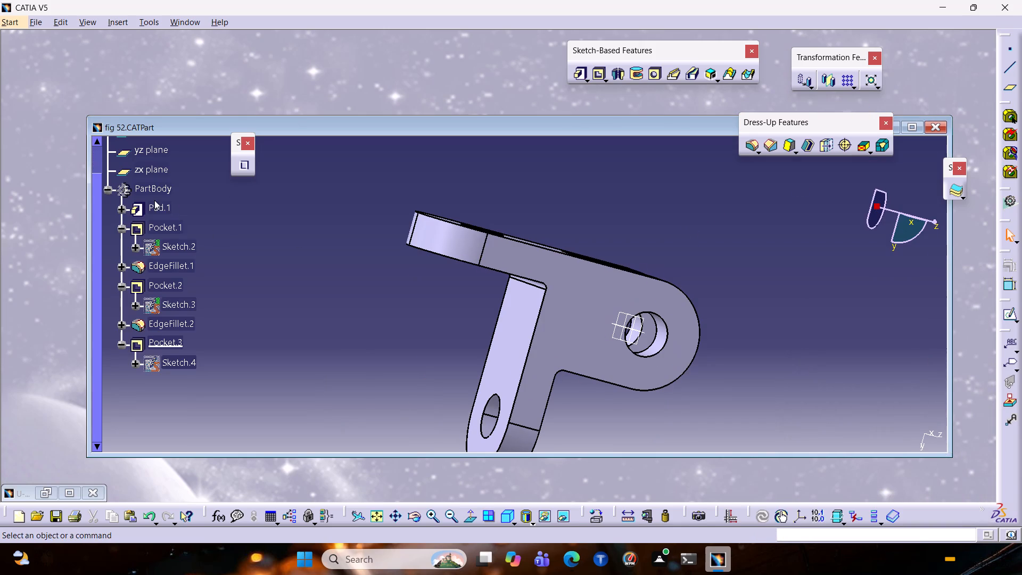
double_click(168, 251)
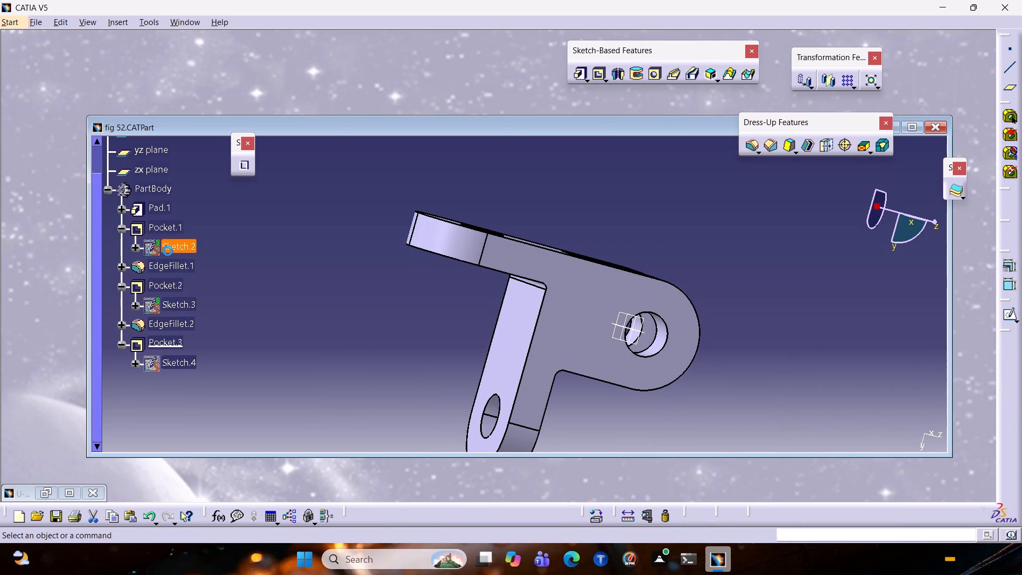
ctrl+middle_drag(665, 219, 629, 281)
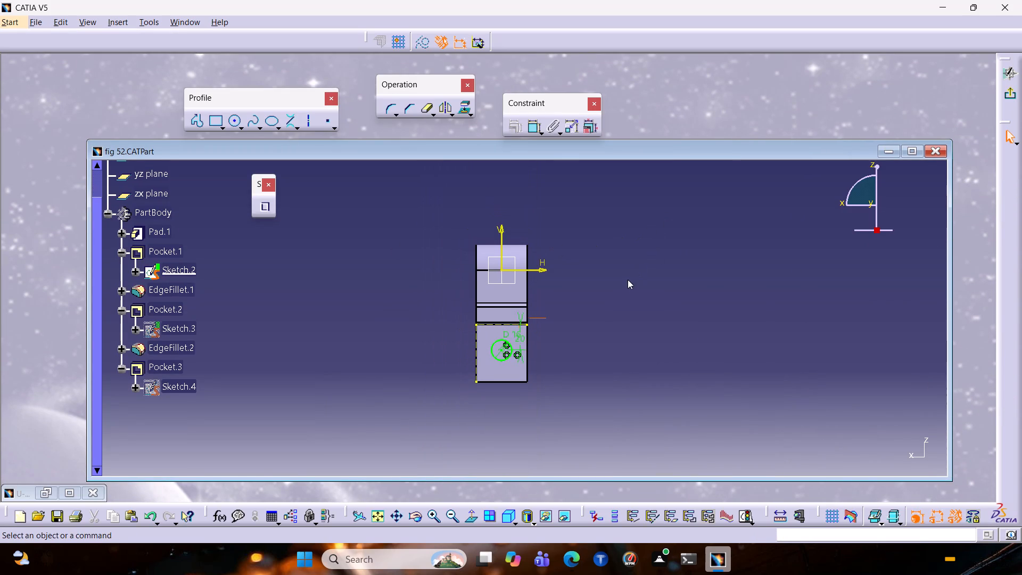
ctrl+middle_drag(627, 278, 467, 275)
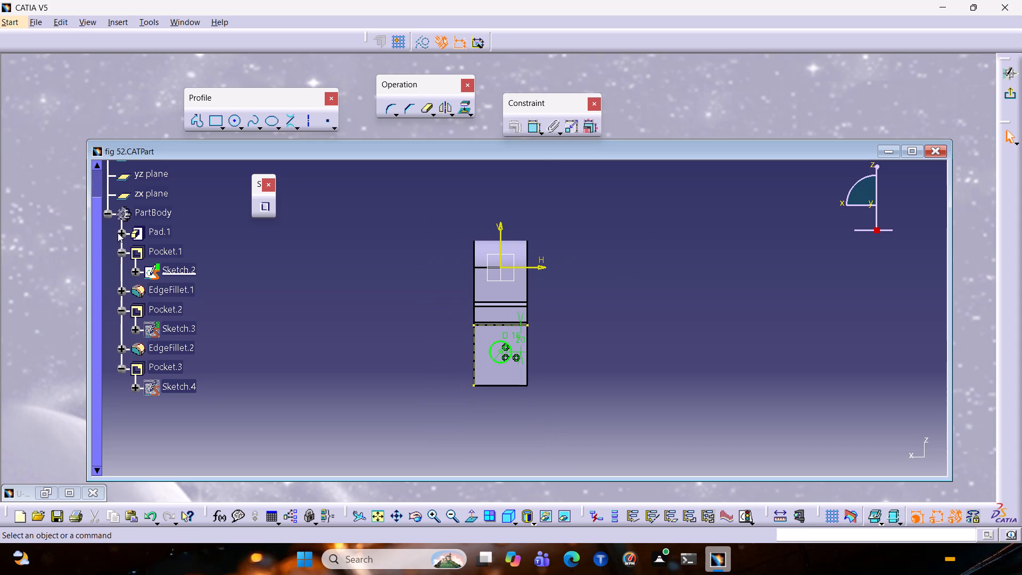
click(119, 233)
double_click(167, 247)
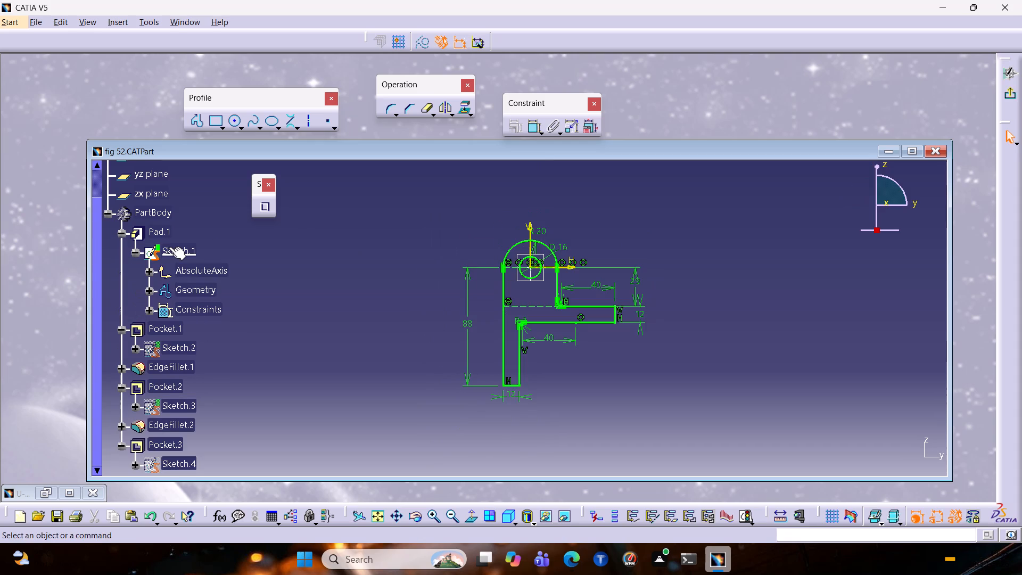
Leave the sketch of the fig 52 reference part and examine the solid highlighted by Pad.1 from several angles.
double_click(160, 231)
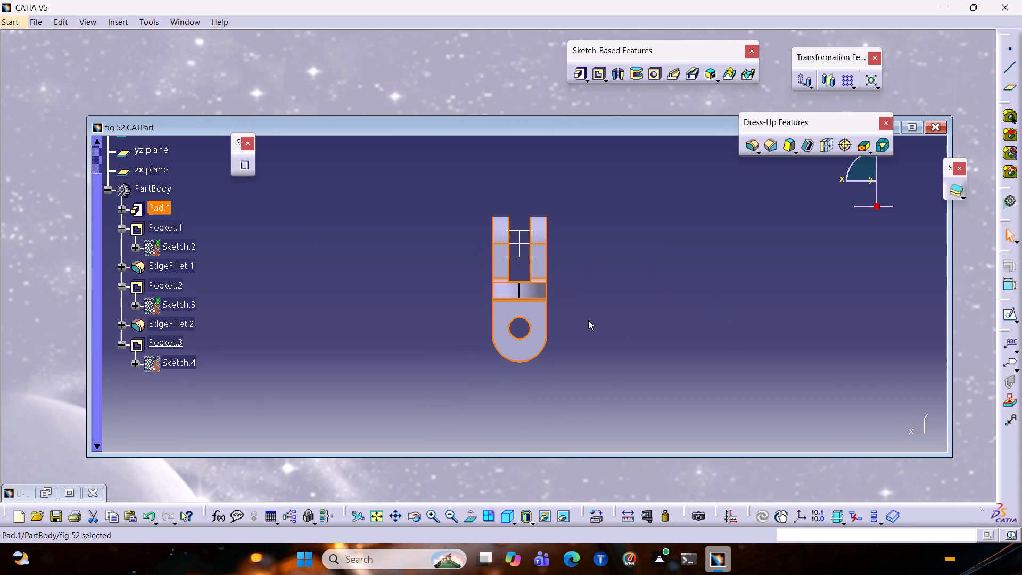
middle_drag(588, 320, 615, 290)
middle_drag(618, 284, 509, 296)
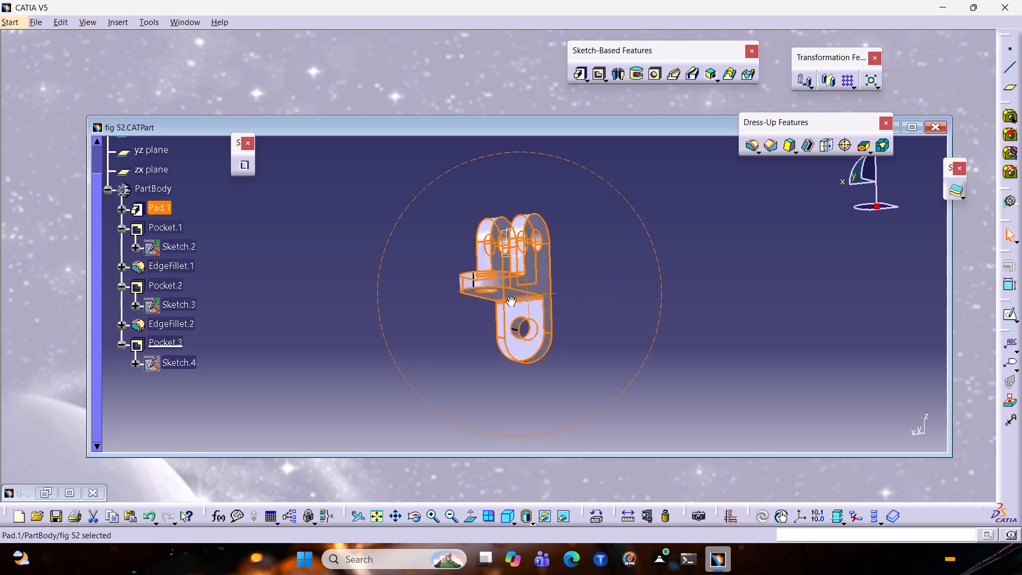
middle_drag(509, 296, 590, 320)
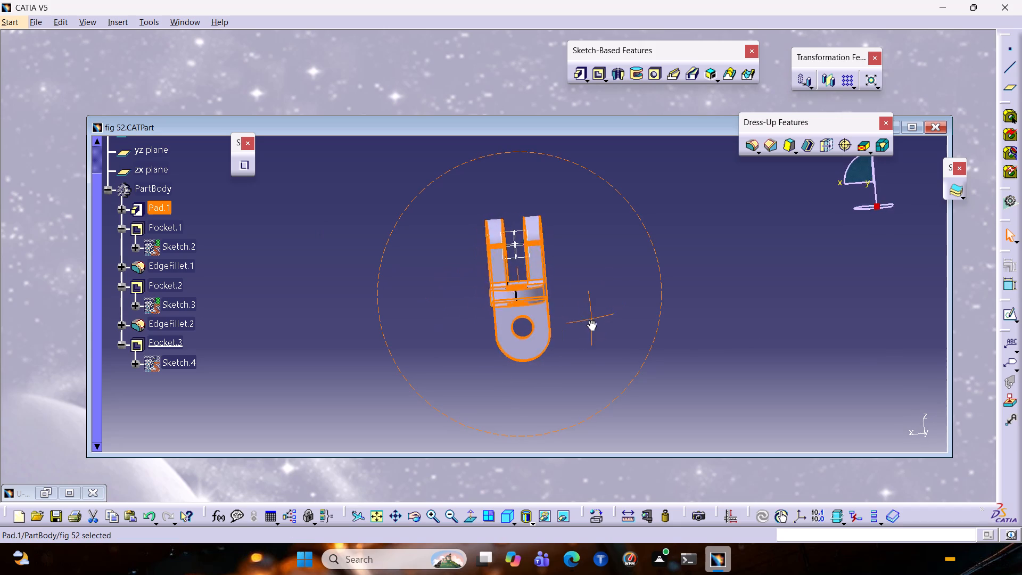
middle_drag(590, 320, 599, 311)
ctrl+middle_drag(599, 311, 608, 236)
ctrl+middle_drag(609, 237, 612, 283)
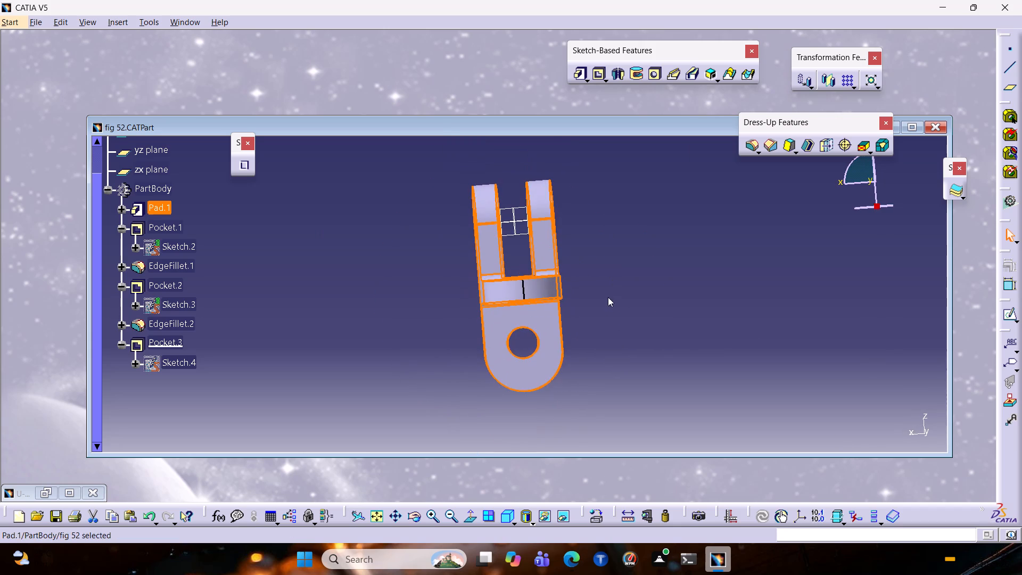
ctrl+middle_drag(606, 303, 620, 270)
middle_drag(662, 396, 489, 317)
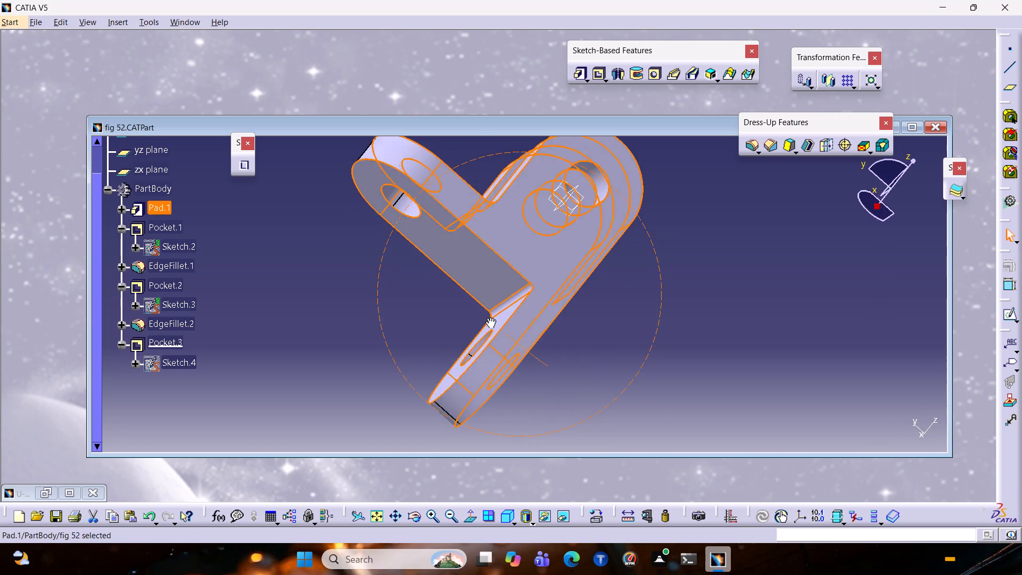
middle_drag(489, 317, 586, 405)
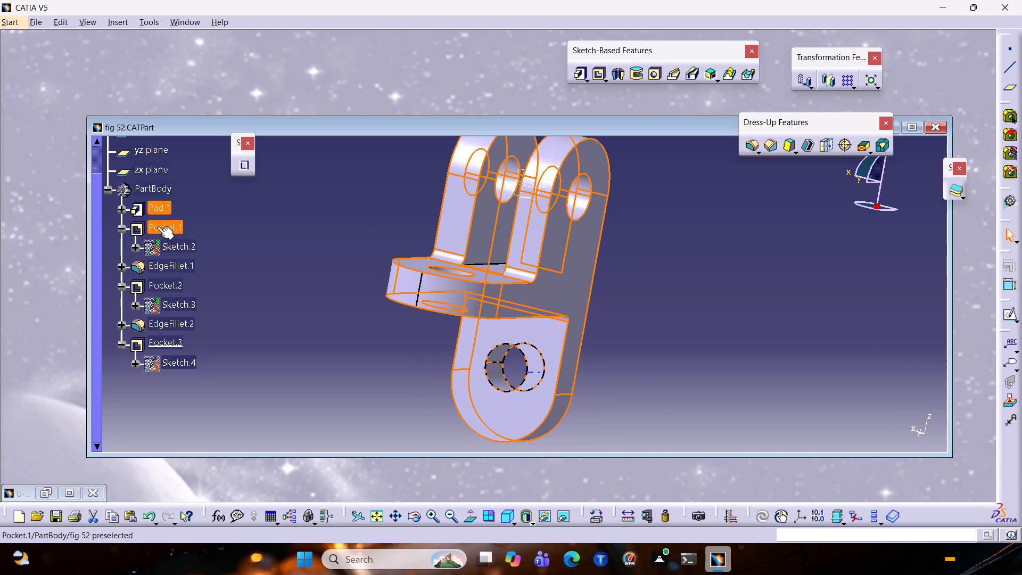
Highlight Pocket.1 with its Sketch.2 and EdgeFillet.1 with its Radius to identify where they act on the reference part.
click(157, 226)
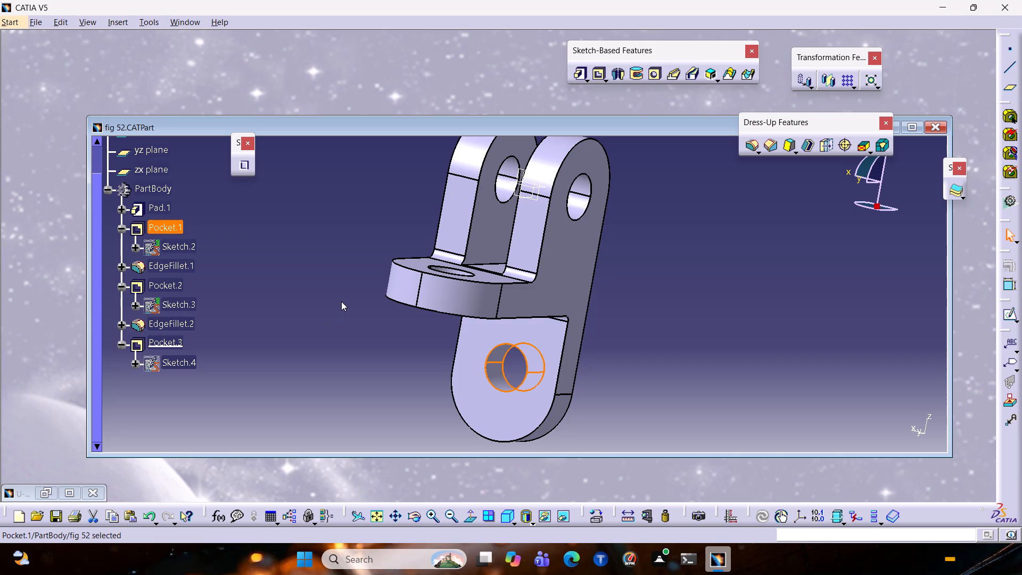
click(183, 249)
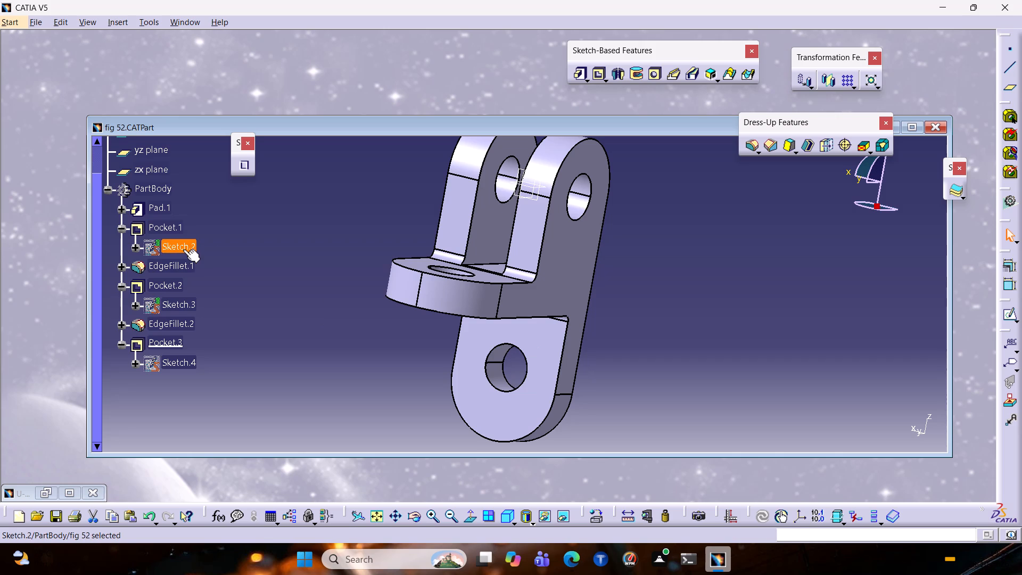
click(183, 249)
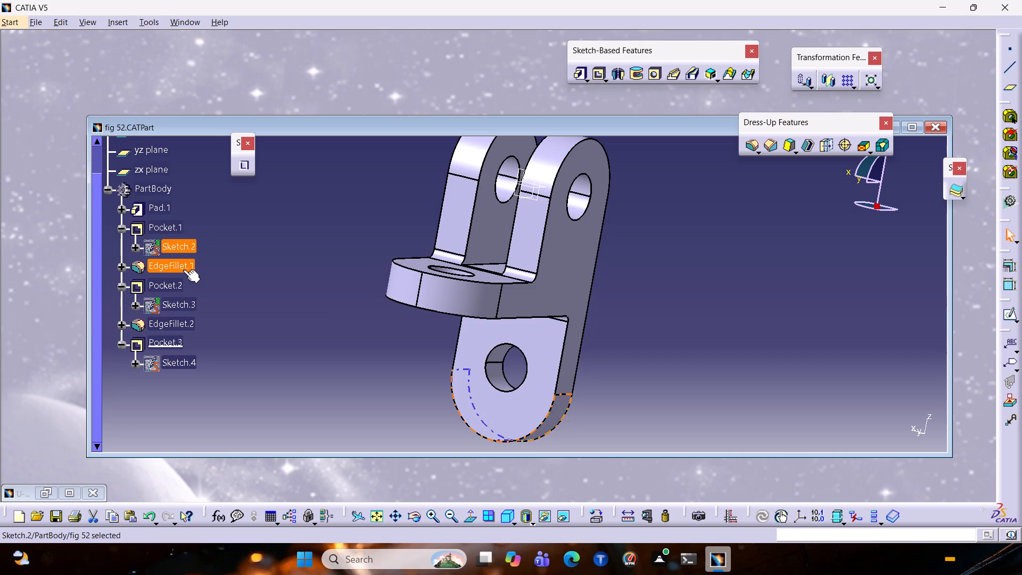
click(183, 269)
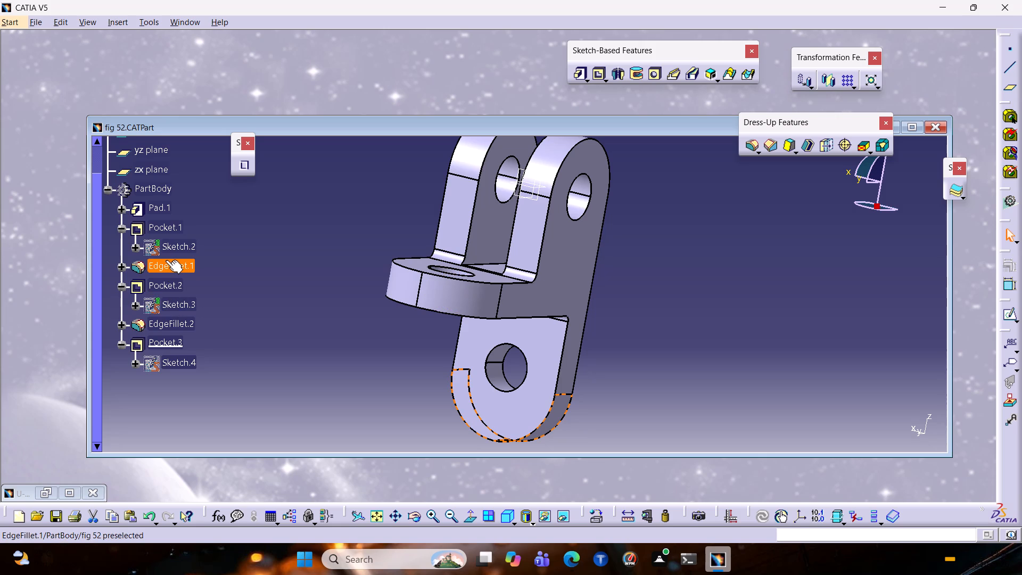
click(121, 268)
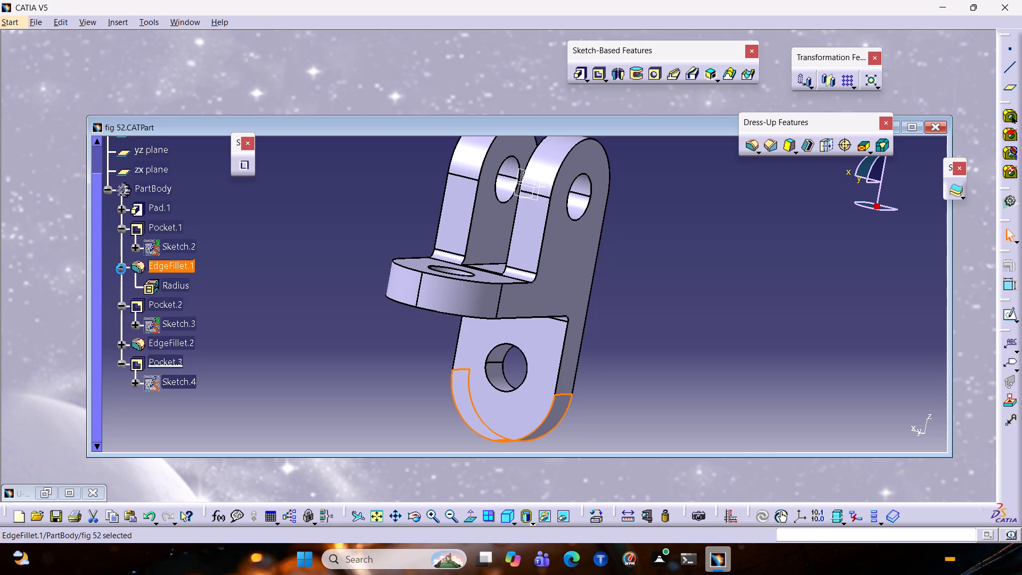
click(179, 286)
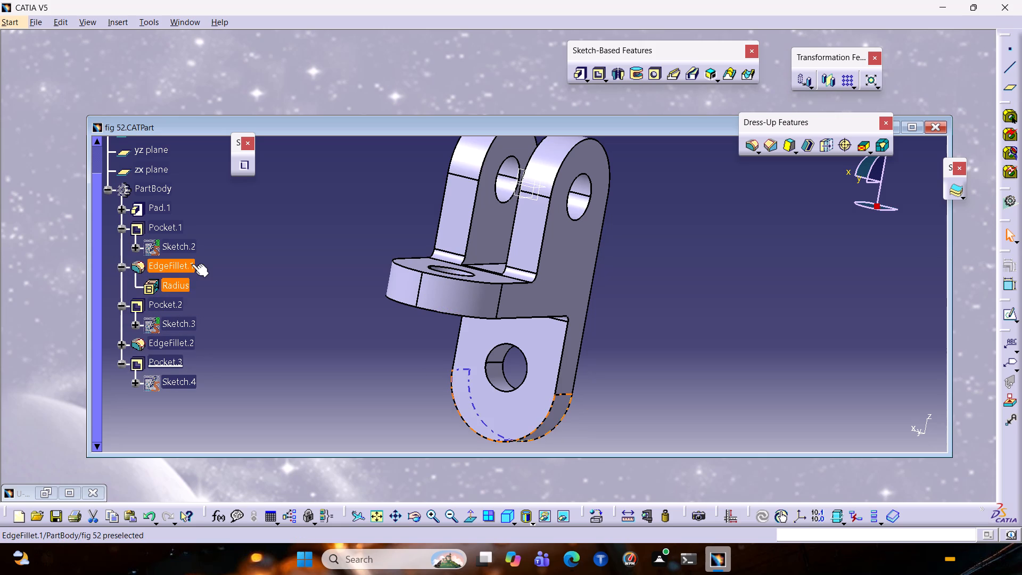
Open Pocket.2's Sketch.3 on the reference part and examine its hole circle and constraints from several angles.
click(180, 322)
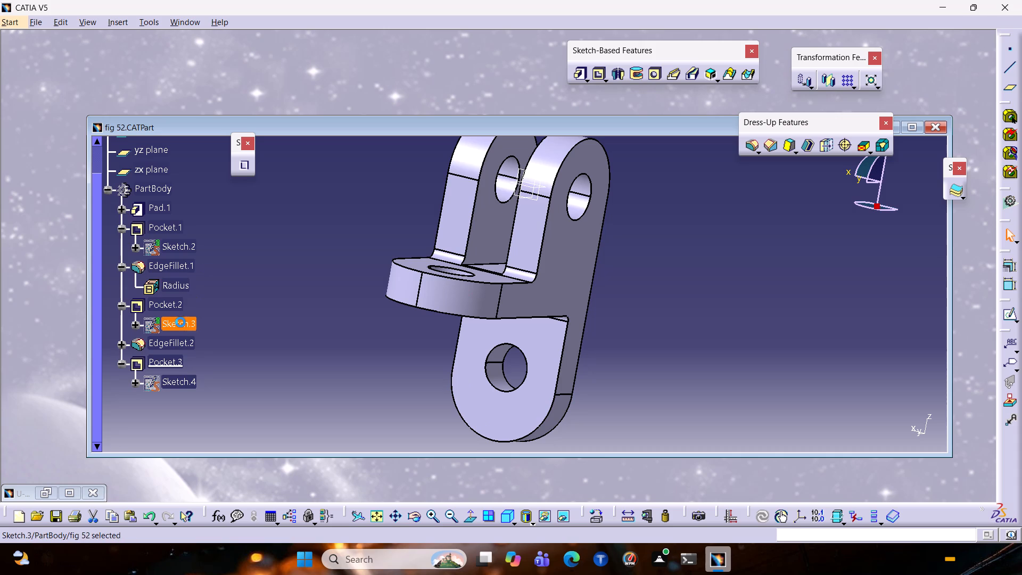
triple_click(180, 322)
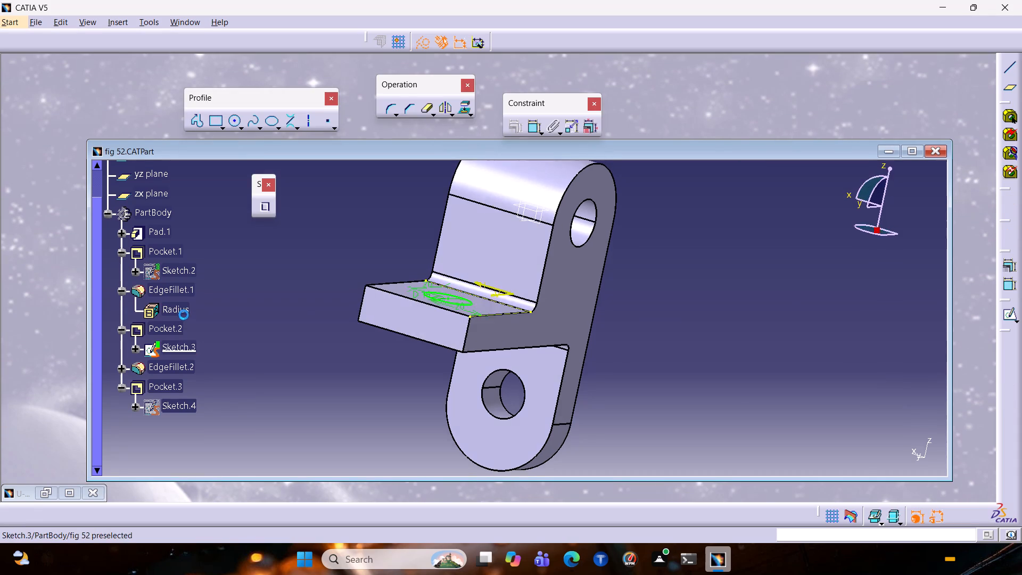
ctrl+middle_drag(318, 234, 315, 259)
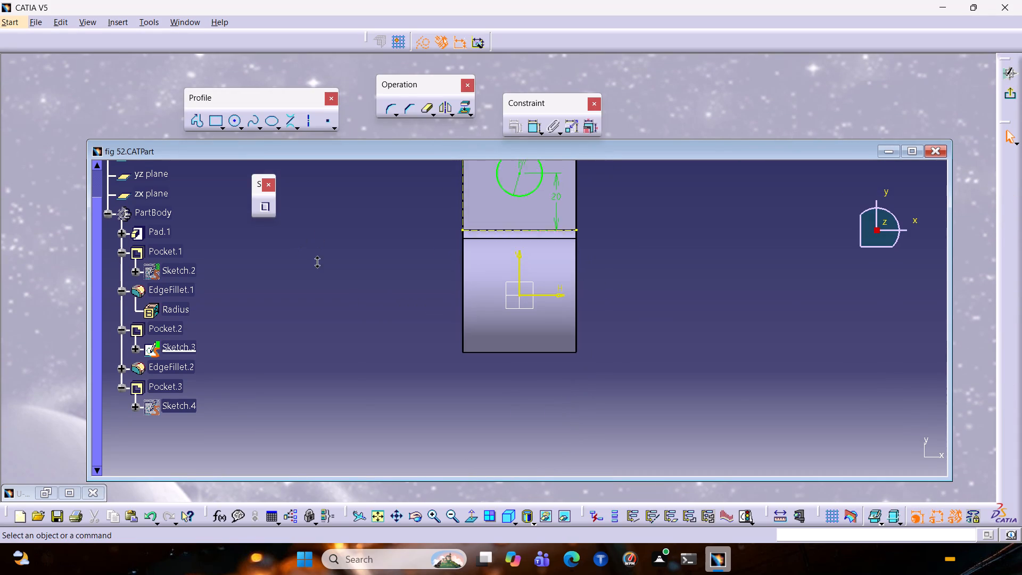
ctrl+middle_drag(315, 259, 311, 277)
middle_drag(574, 258, 455, 250)
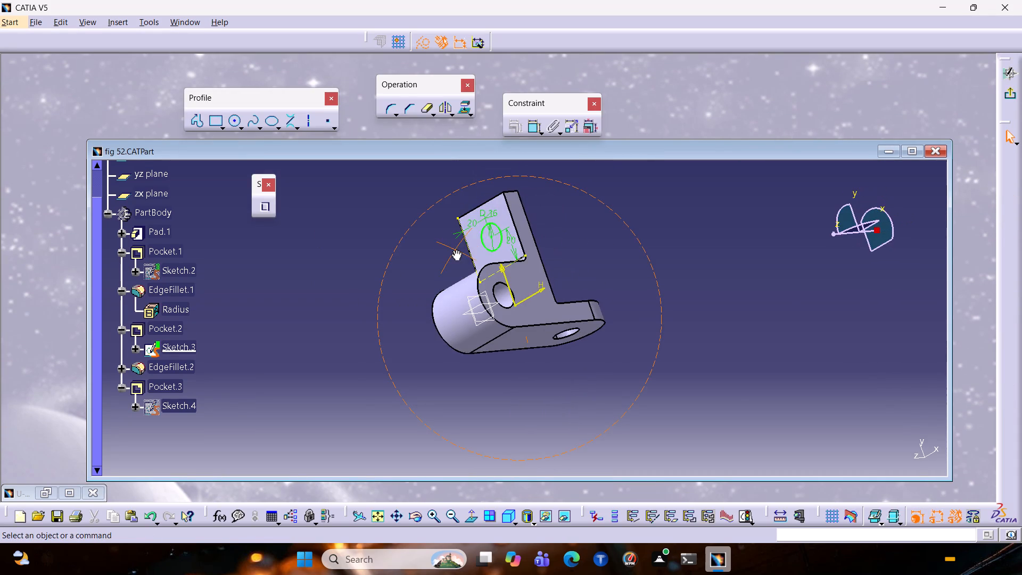
middle_drag(455, 250, 307, 333)
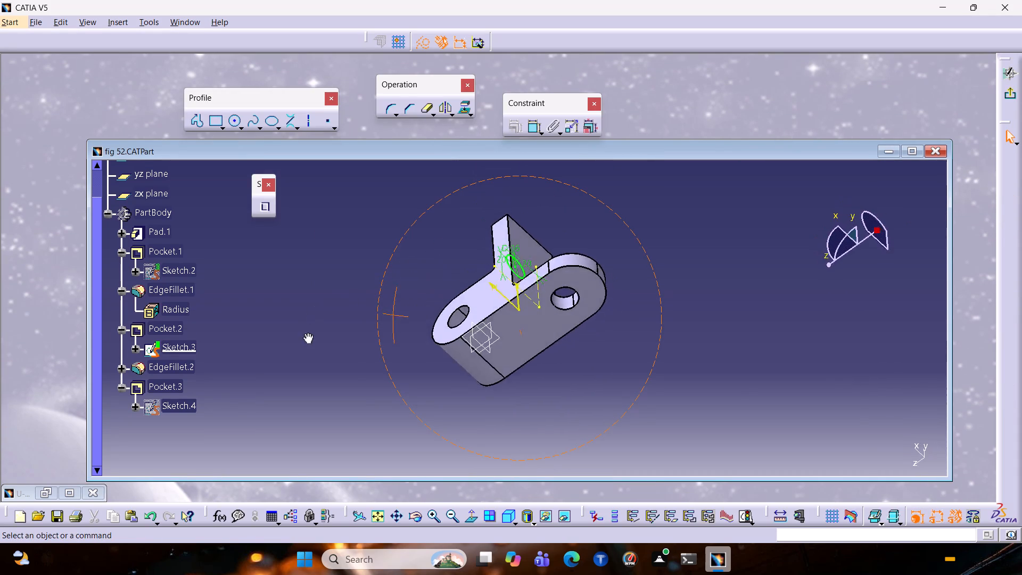
middle_drag(307, 333, 411, 302)
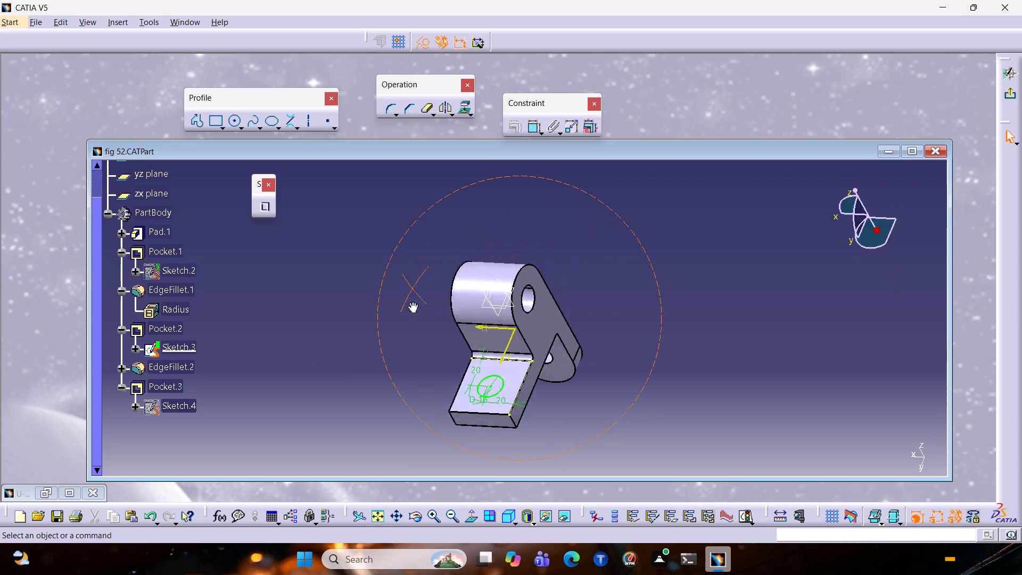
middle_drag(411, 302, 699, 295)
Expand Pad.1 in the reference part's tree, and open Pocket.1's Sketch.2 to examine its hole's placement on the lower arm.
scroll(227, 303, up, 1)
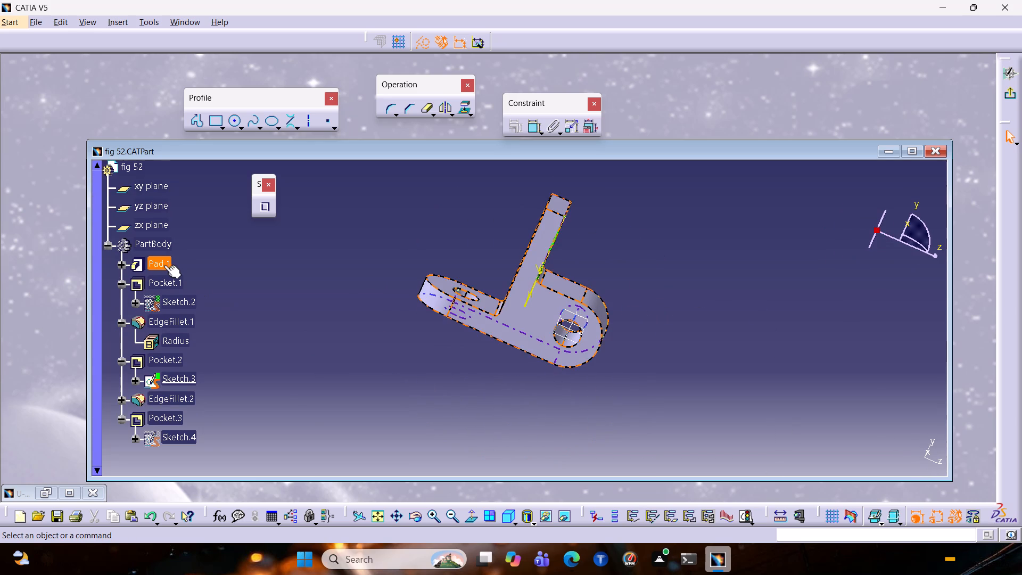
click(119, 271)
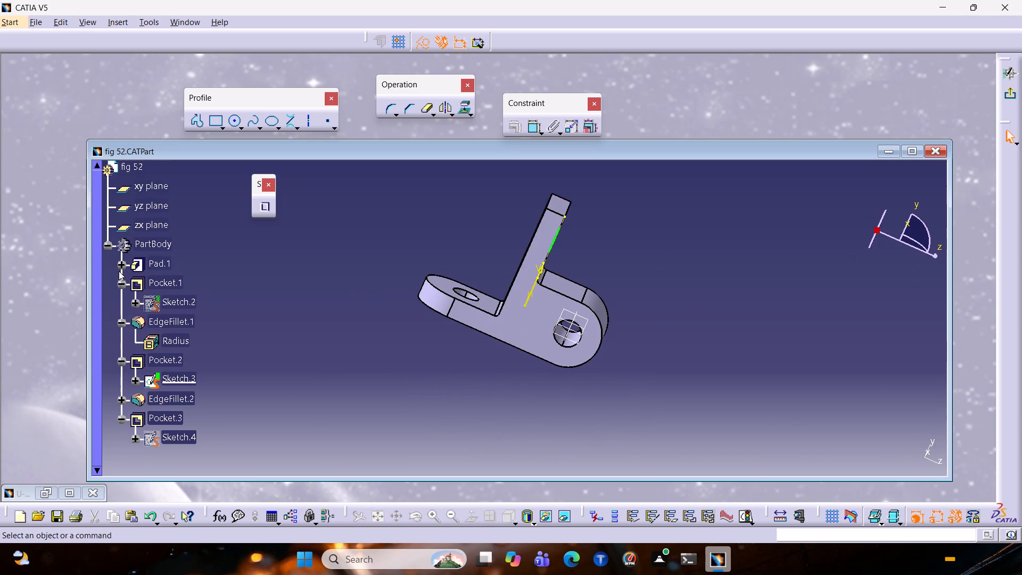
click(120, 268)
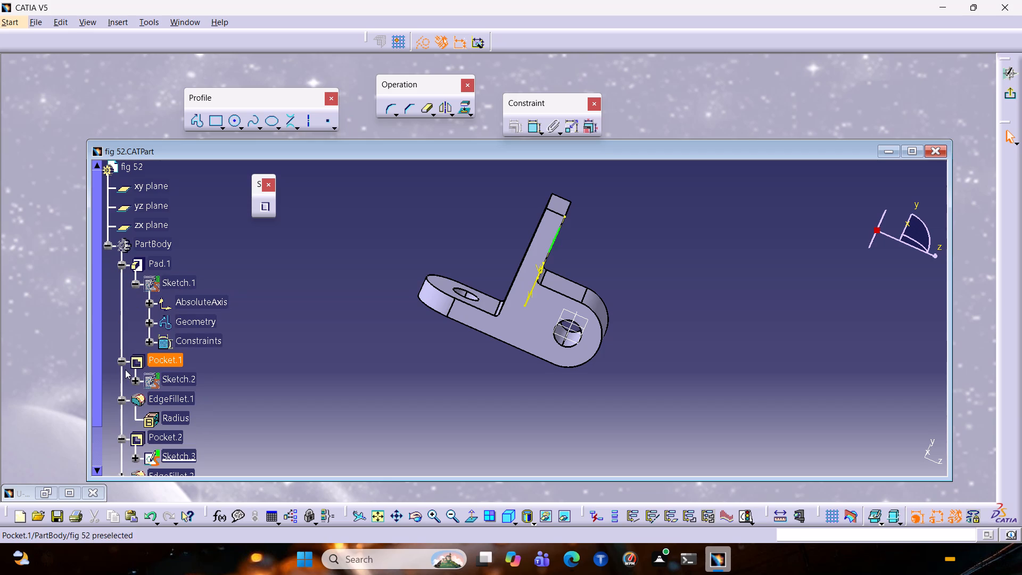
double_click(170, 383)
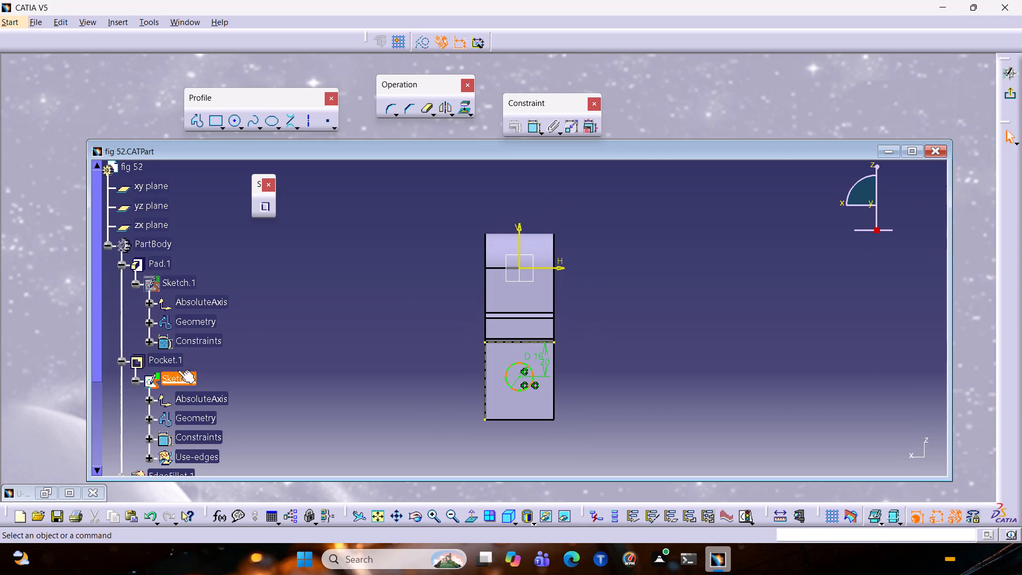
middle_drag(700, 340, 582, 342)
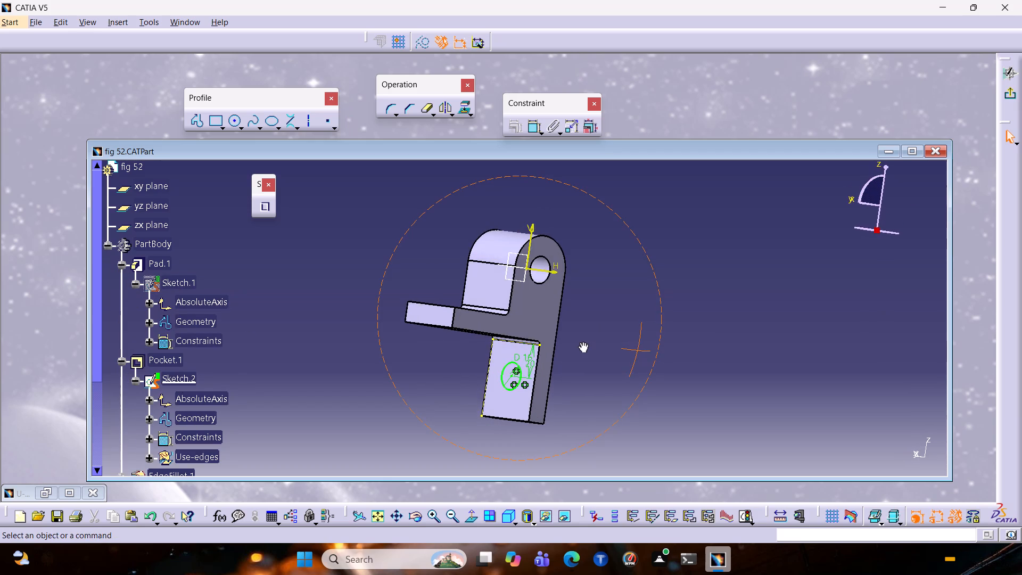
middle_drag(582, 342, 498, 344)
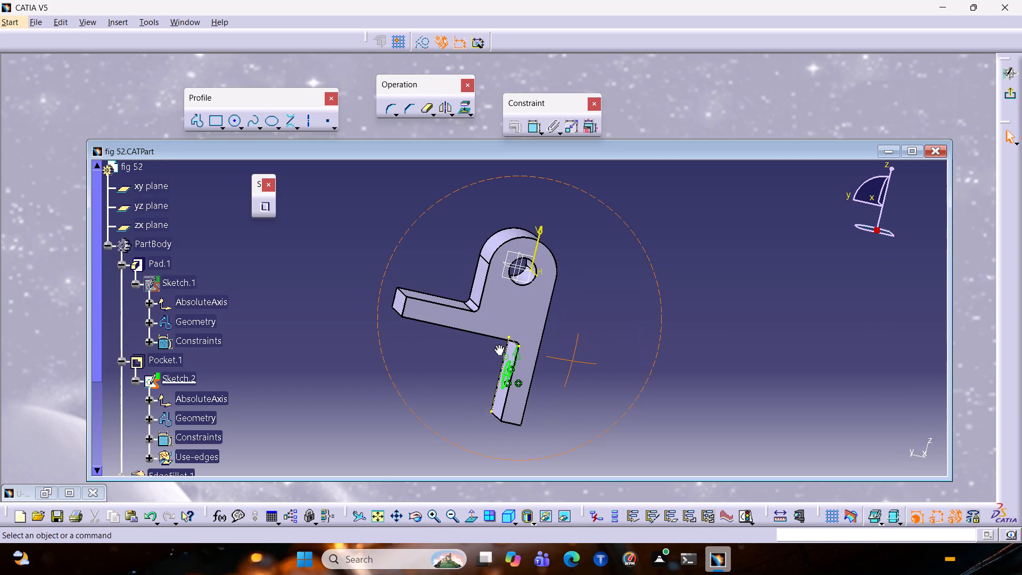
middle_drag(498, 344, 648, 340)
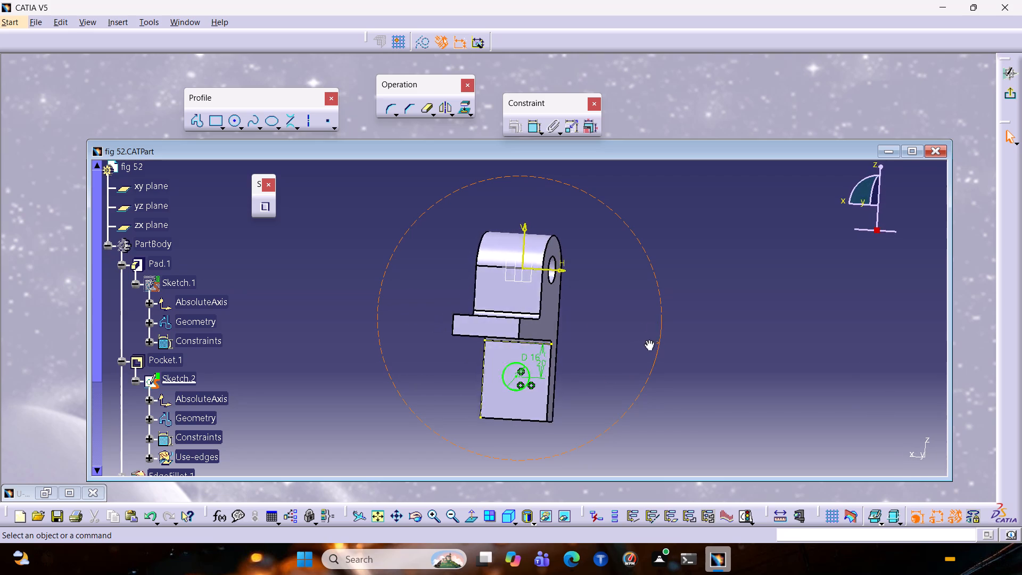
middle_drag(648, 340, 653, 339)
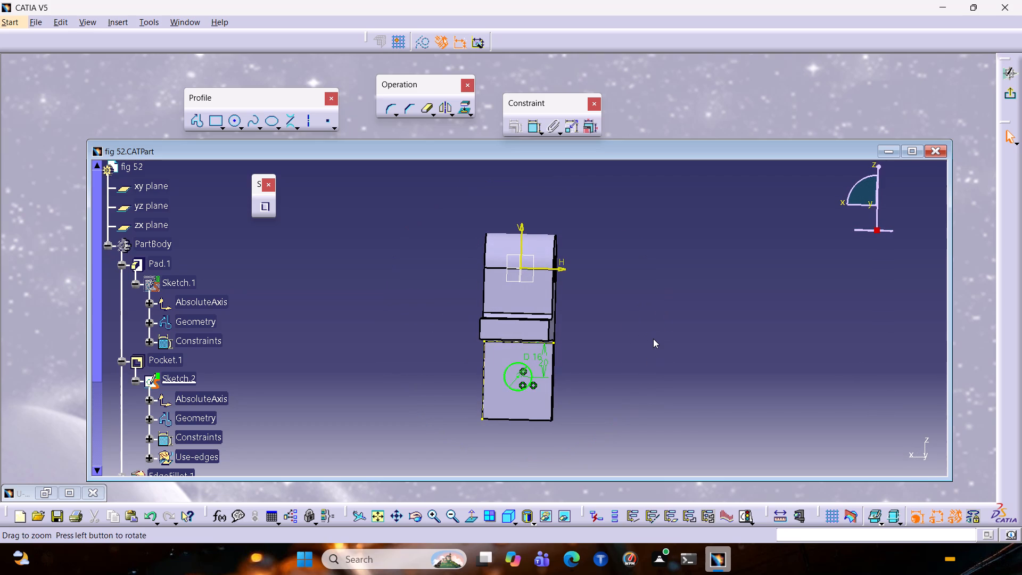
Open EdgeFillet.1's Radius on the reference part for inspection.
scroll(477, 390, down, 2)
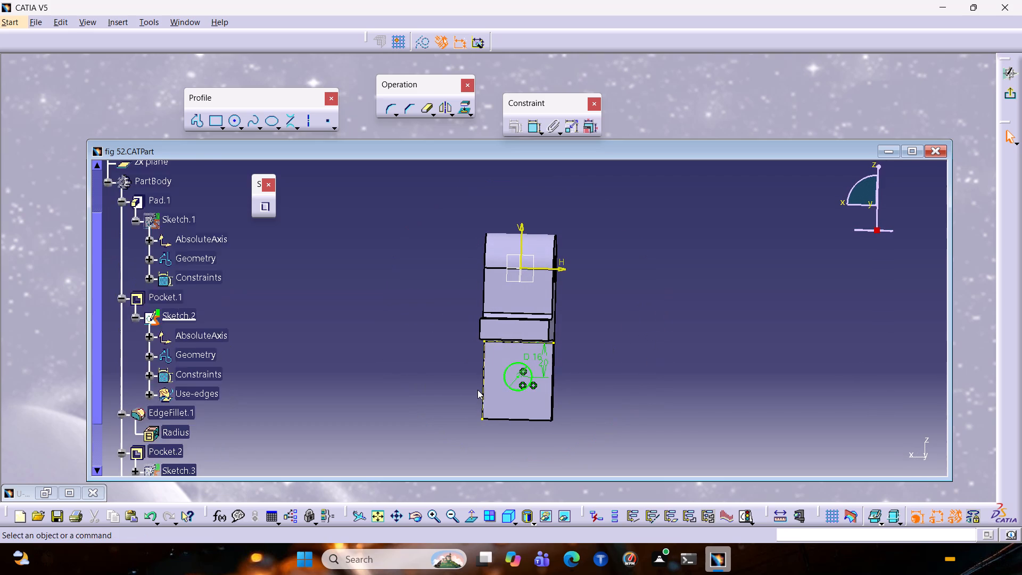
scroll(477, 390, down, 3)
scroll(310, 336, down, 1)
scroll(309, 335, up, 3)
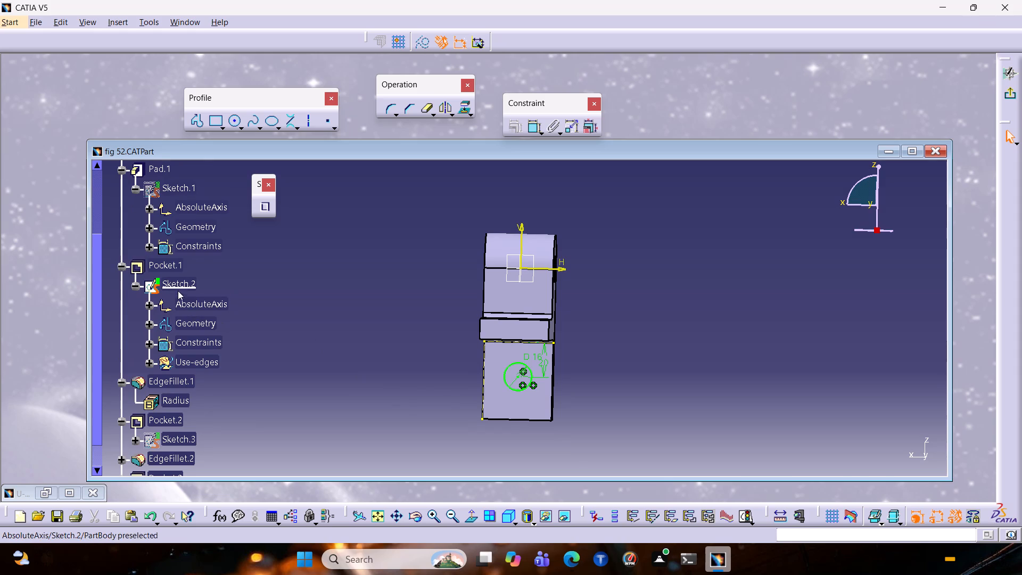
double_click(172, 401)
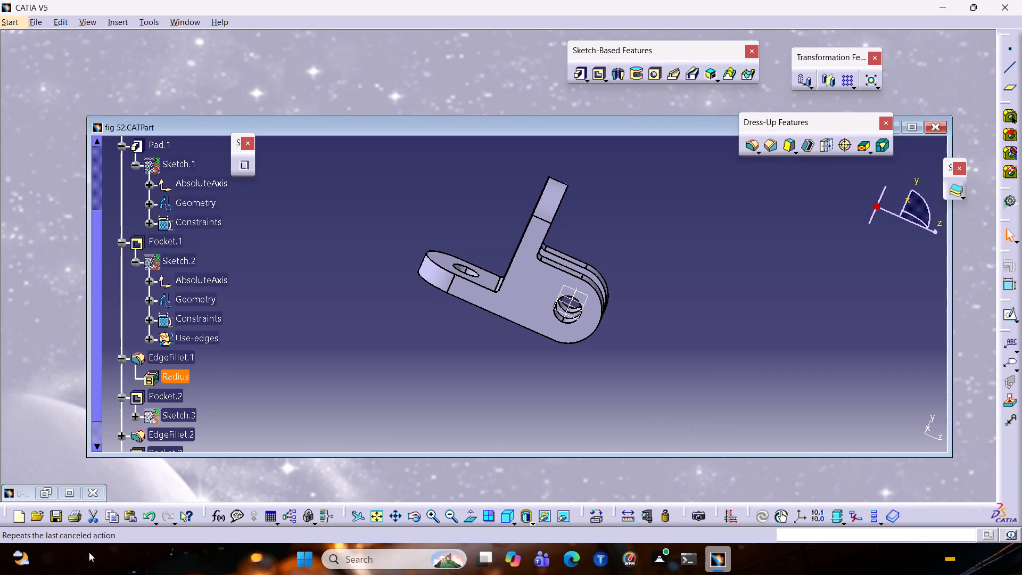
Return to the U-shaped fork bracket part.
click(68, 492)
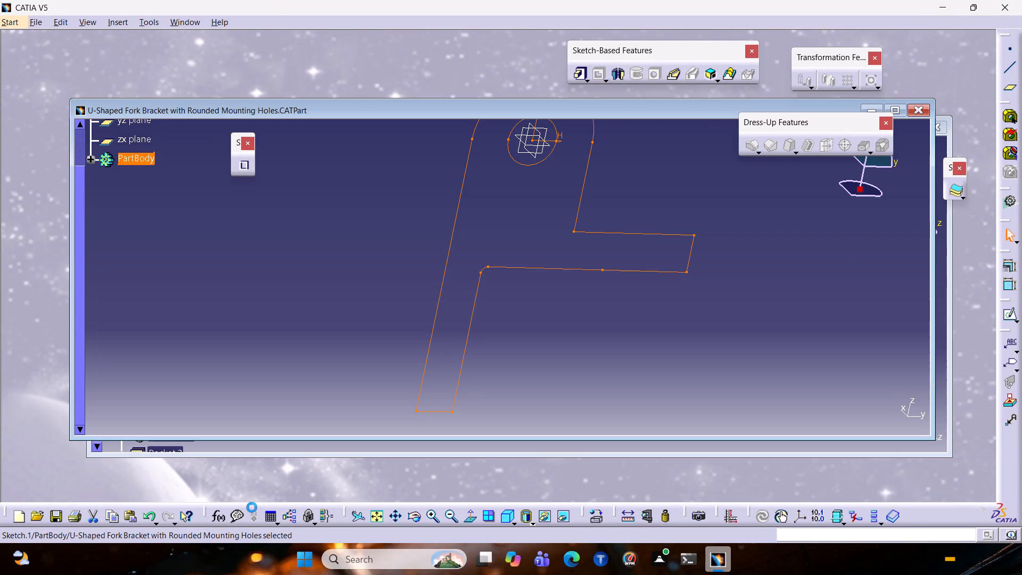
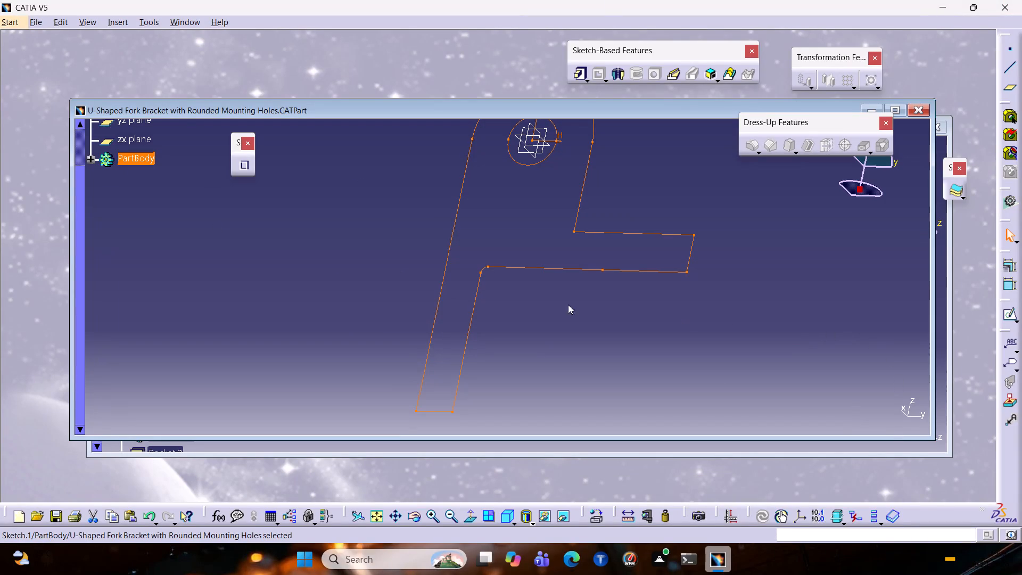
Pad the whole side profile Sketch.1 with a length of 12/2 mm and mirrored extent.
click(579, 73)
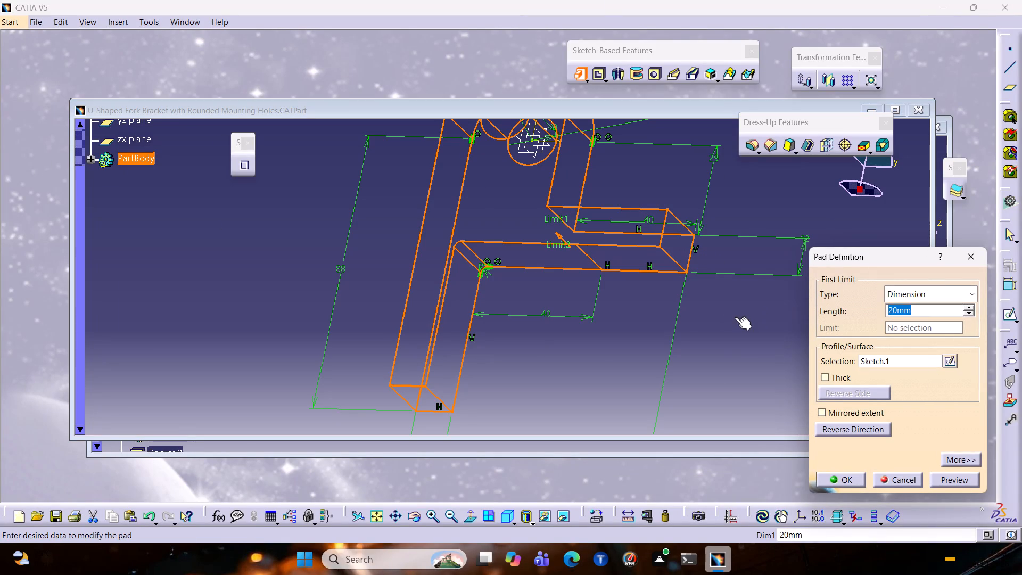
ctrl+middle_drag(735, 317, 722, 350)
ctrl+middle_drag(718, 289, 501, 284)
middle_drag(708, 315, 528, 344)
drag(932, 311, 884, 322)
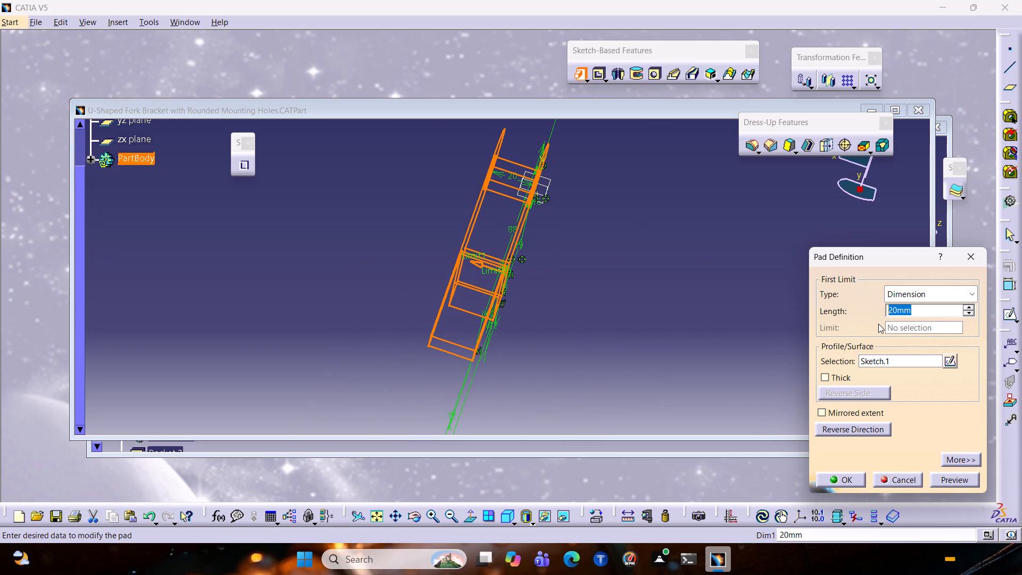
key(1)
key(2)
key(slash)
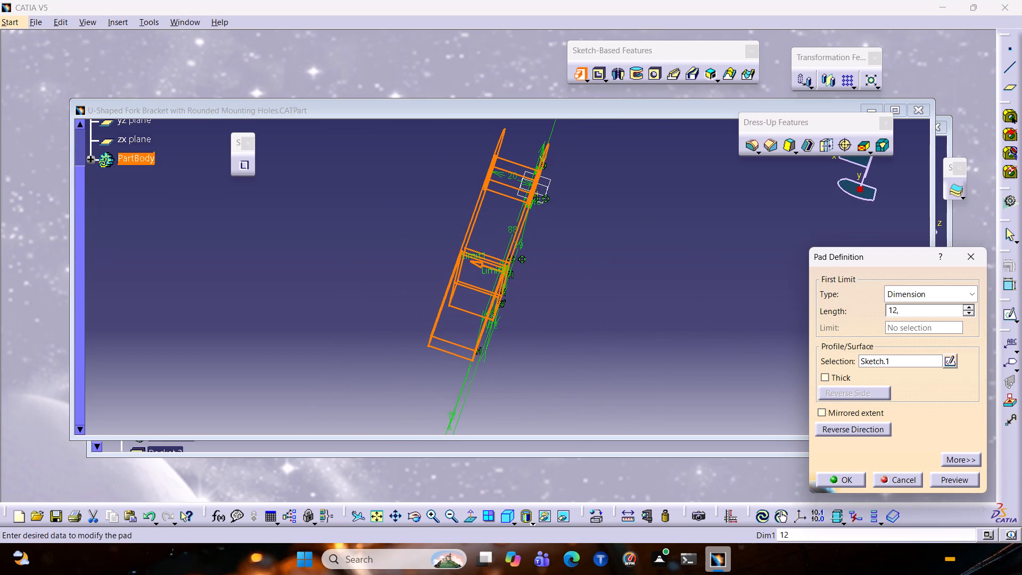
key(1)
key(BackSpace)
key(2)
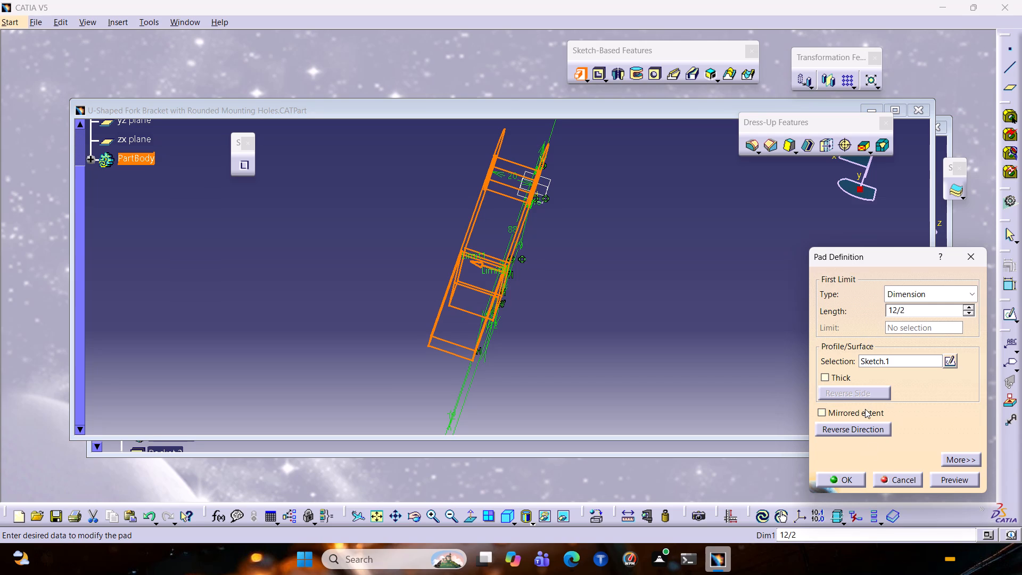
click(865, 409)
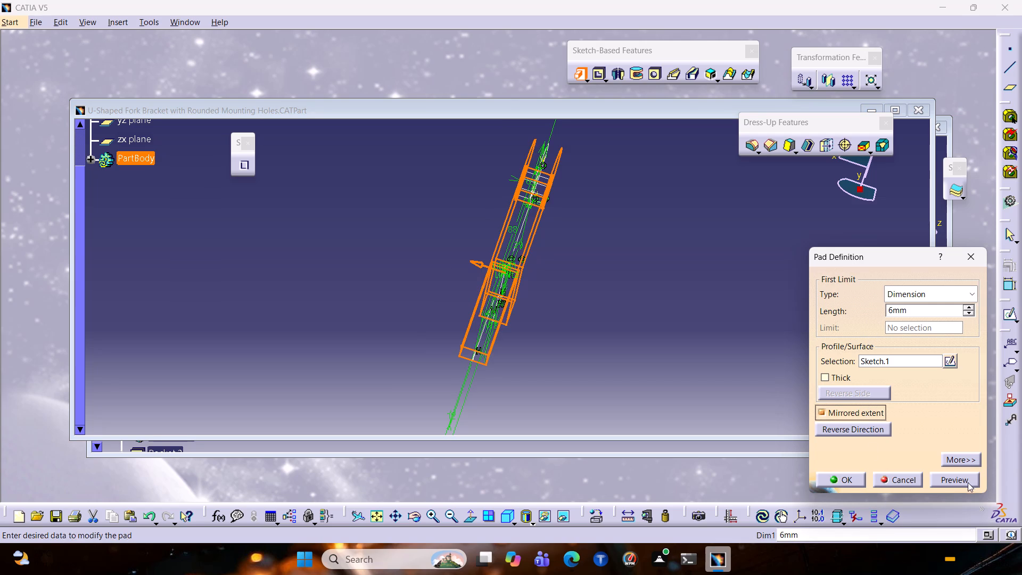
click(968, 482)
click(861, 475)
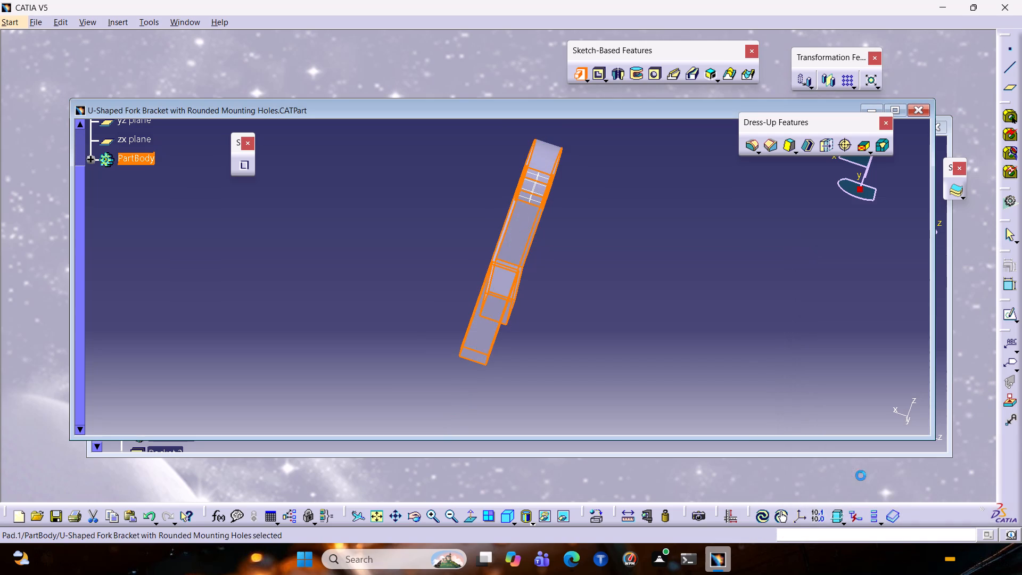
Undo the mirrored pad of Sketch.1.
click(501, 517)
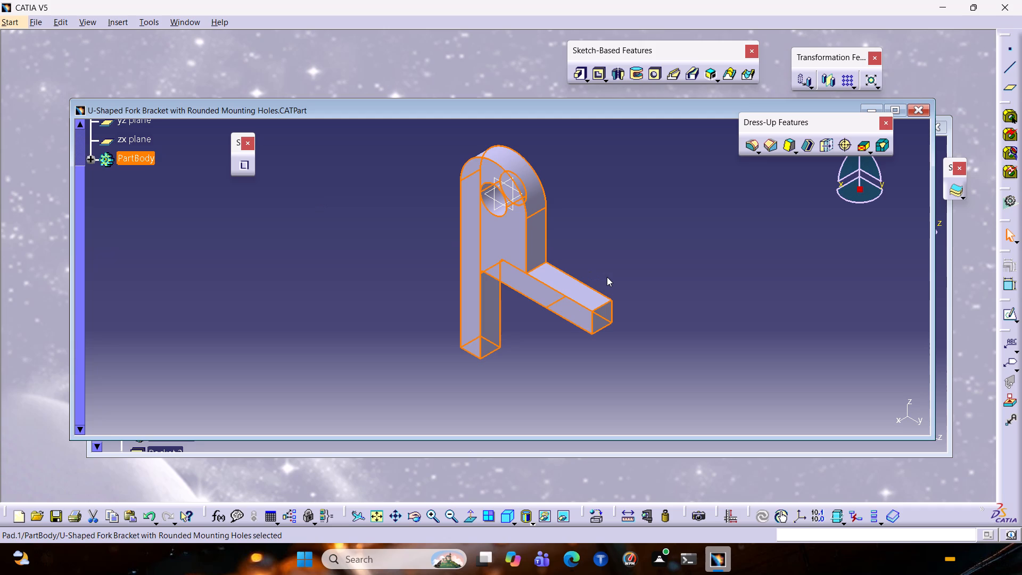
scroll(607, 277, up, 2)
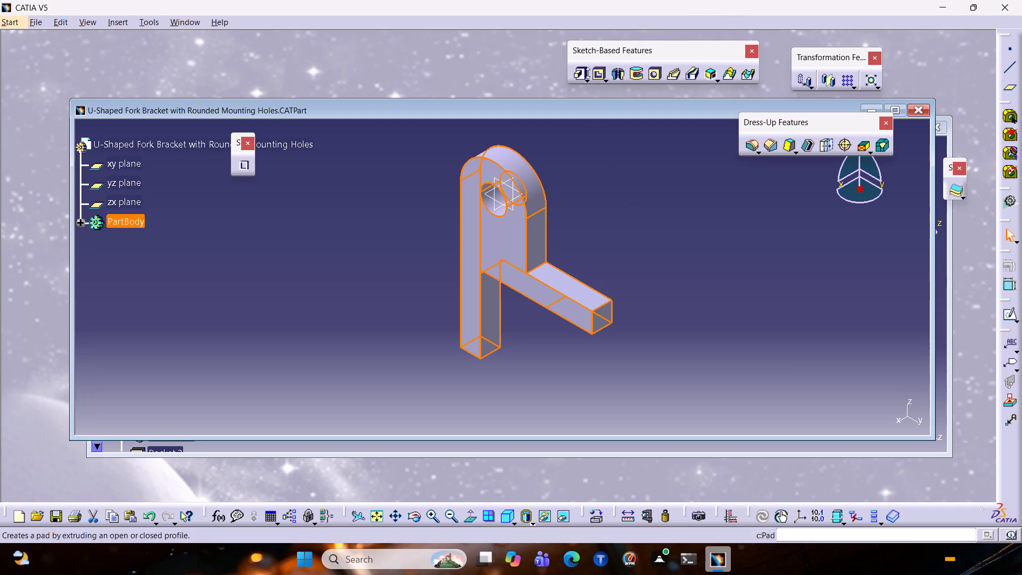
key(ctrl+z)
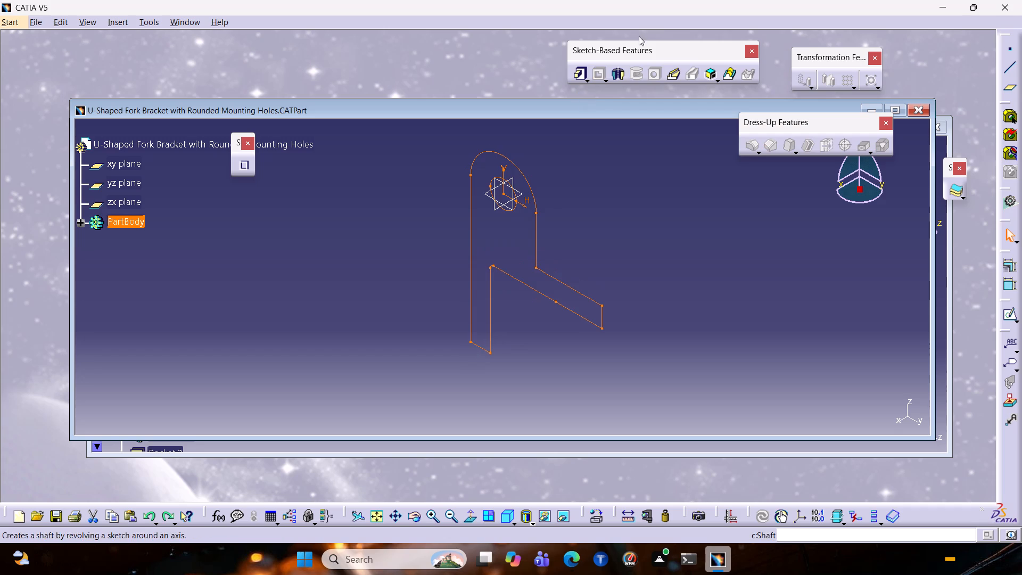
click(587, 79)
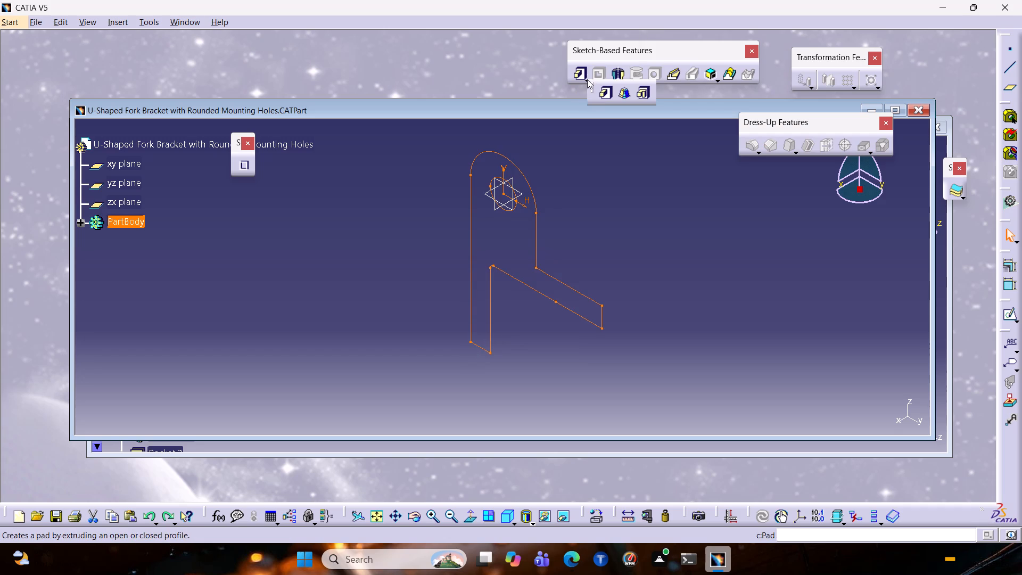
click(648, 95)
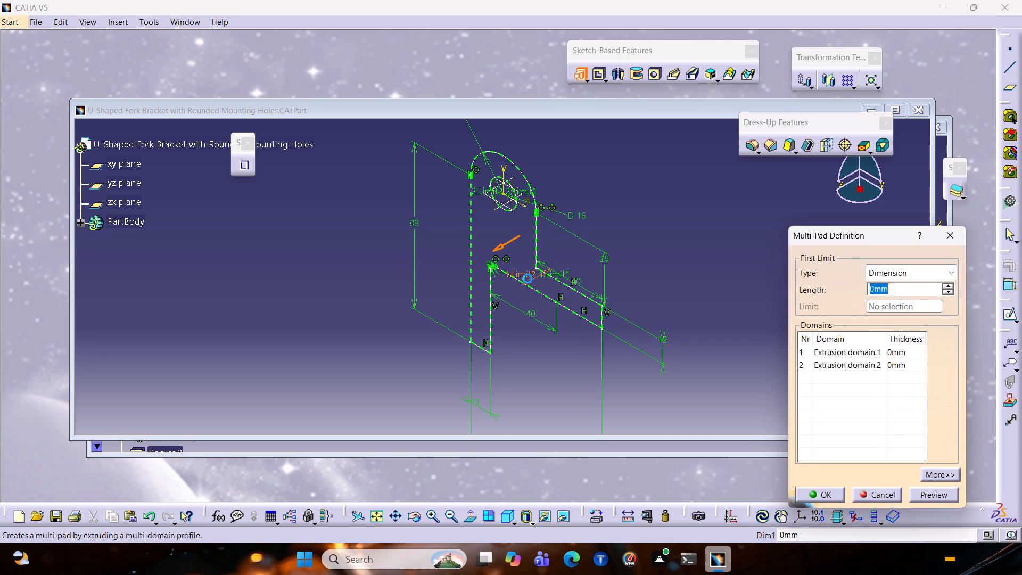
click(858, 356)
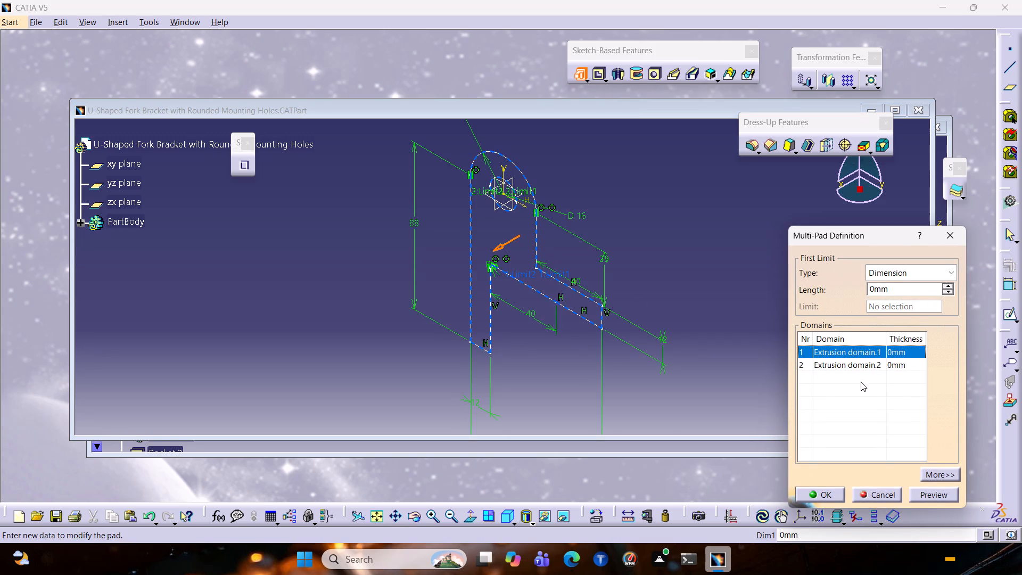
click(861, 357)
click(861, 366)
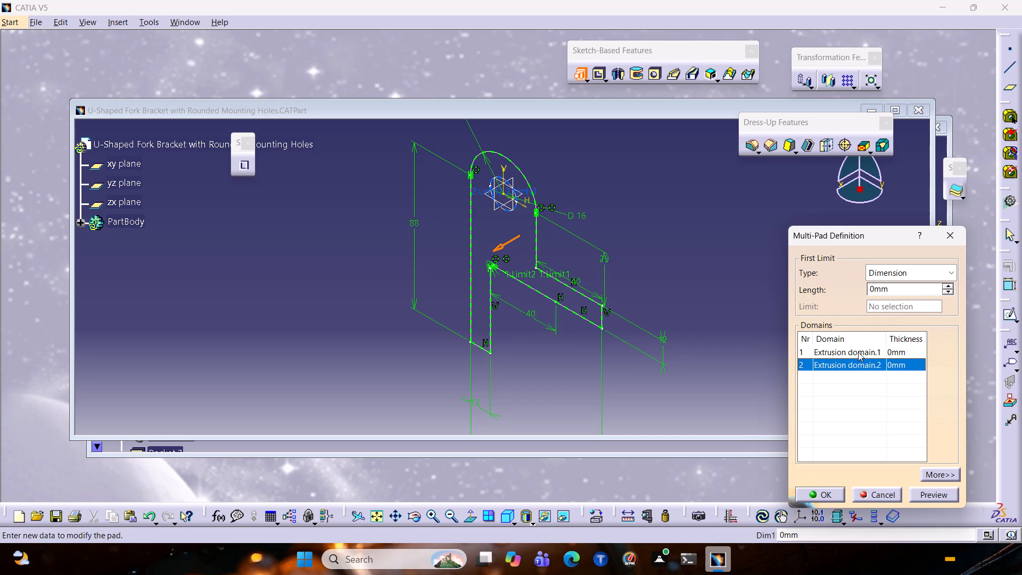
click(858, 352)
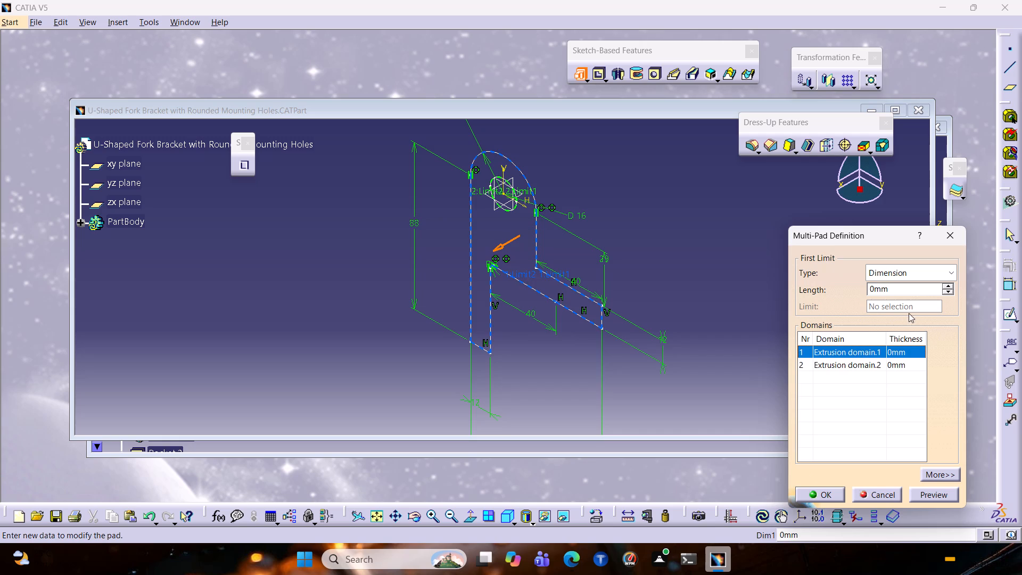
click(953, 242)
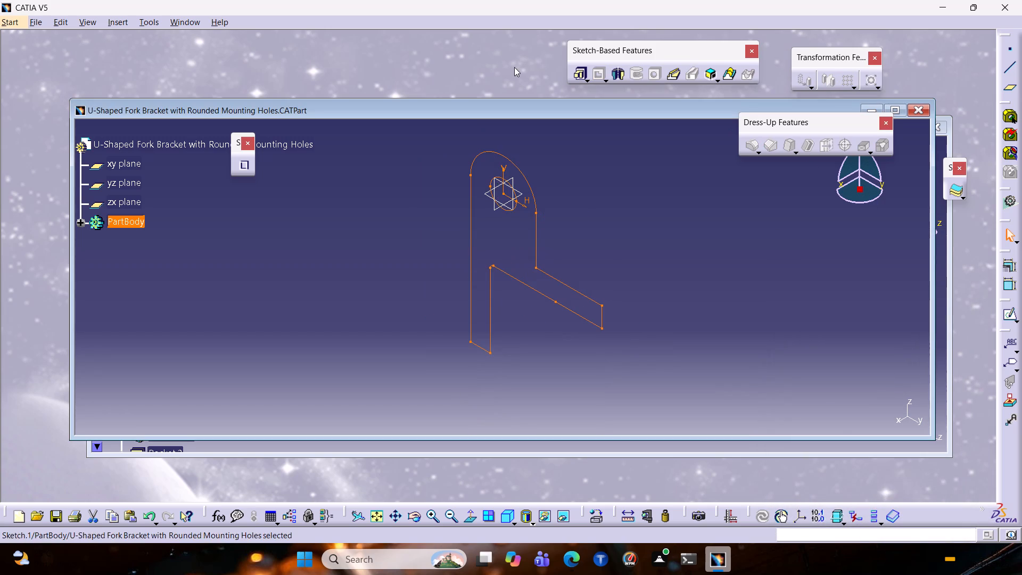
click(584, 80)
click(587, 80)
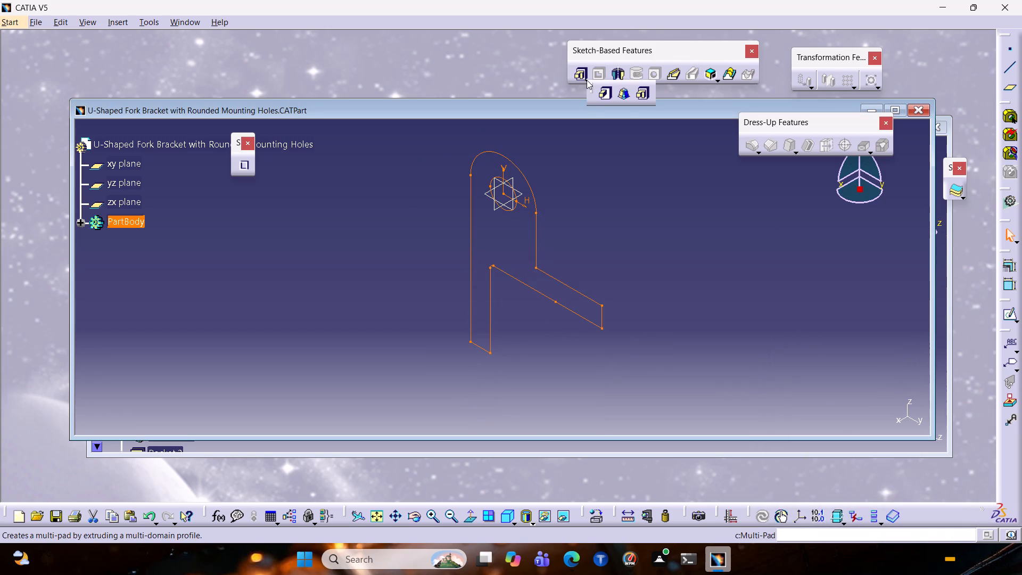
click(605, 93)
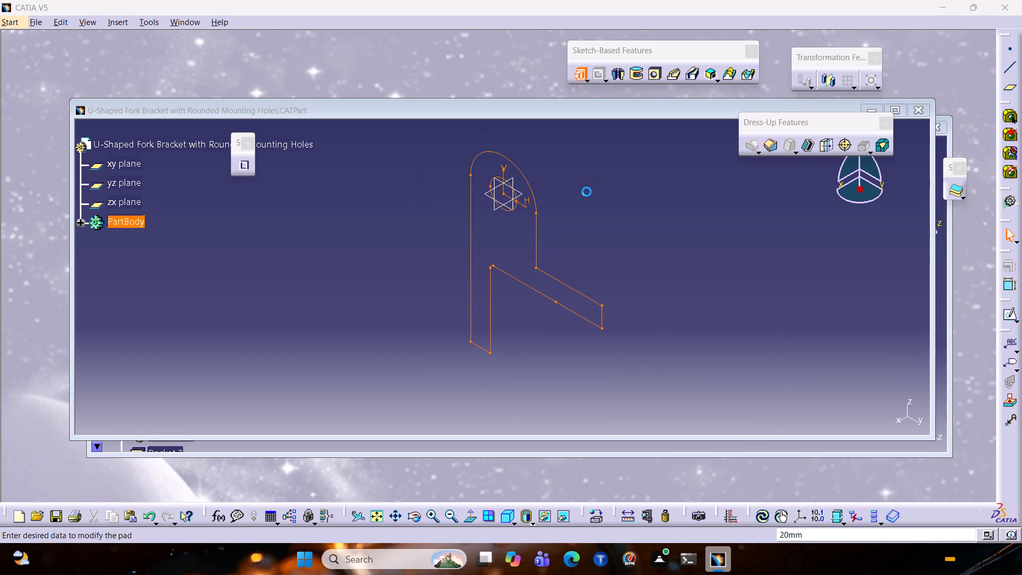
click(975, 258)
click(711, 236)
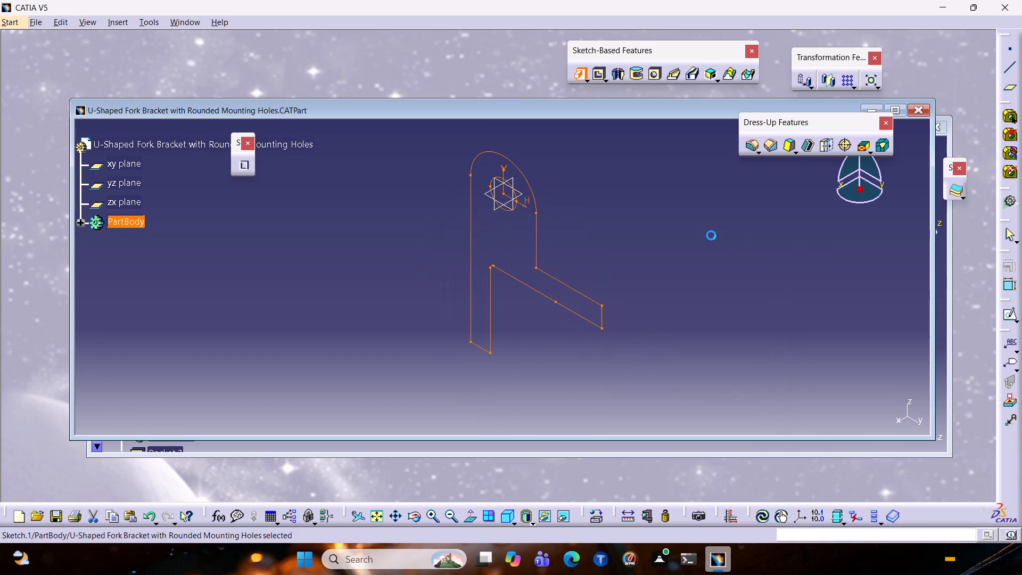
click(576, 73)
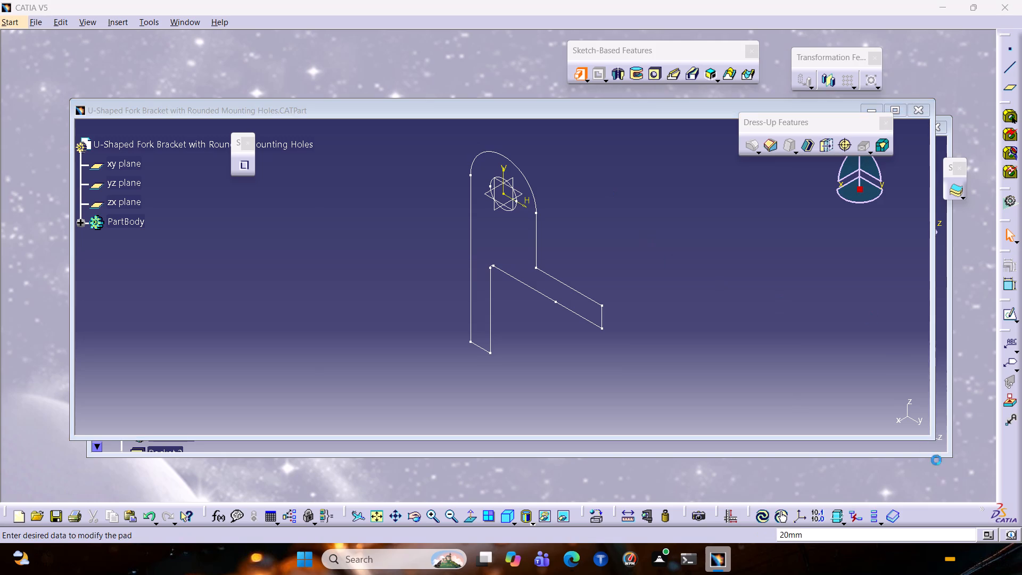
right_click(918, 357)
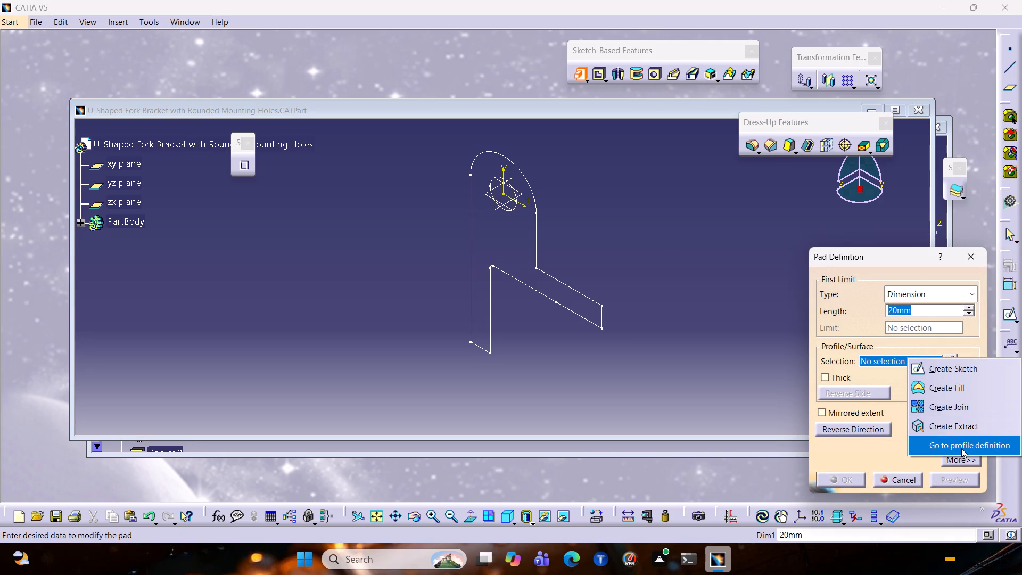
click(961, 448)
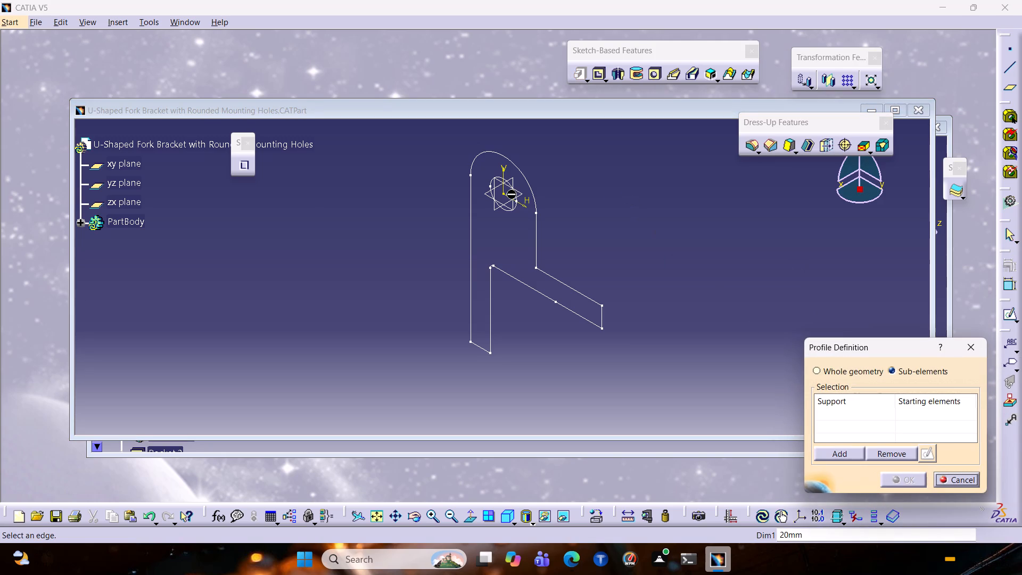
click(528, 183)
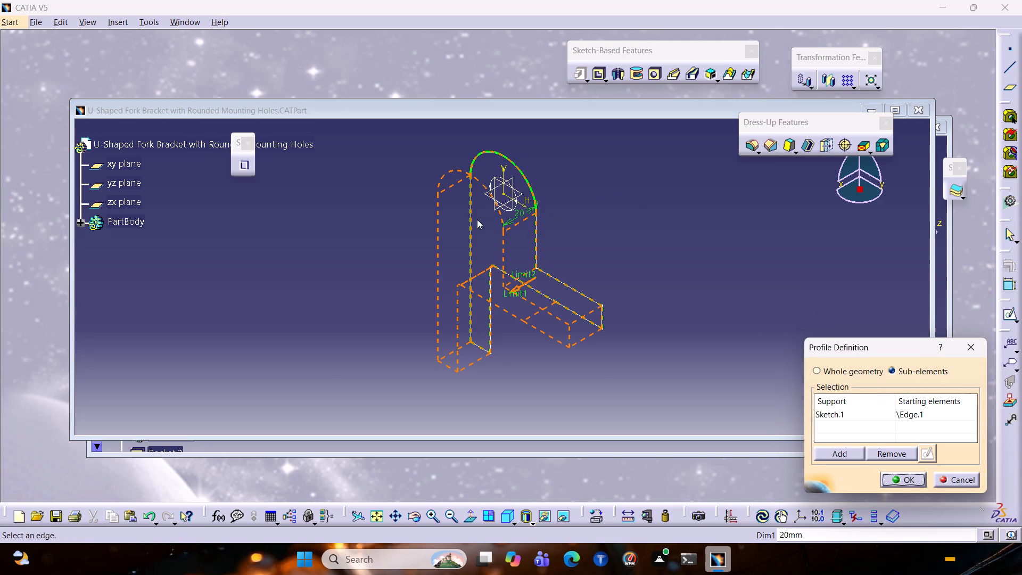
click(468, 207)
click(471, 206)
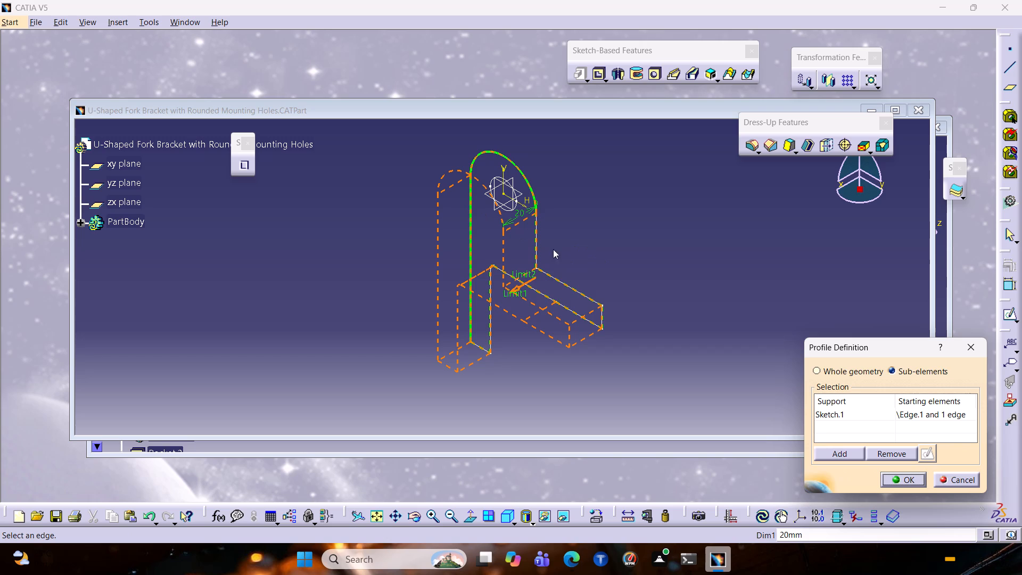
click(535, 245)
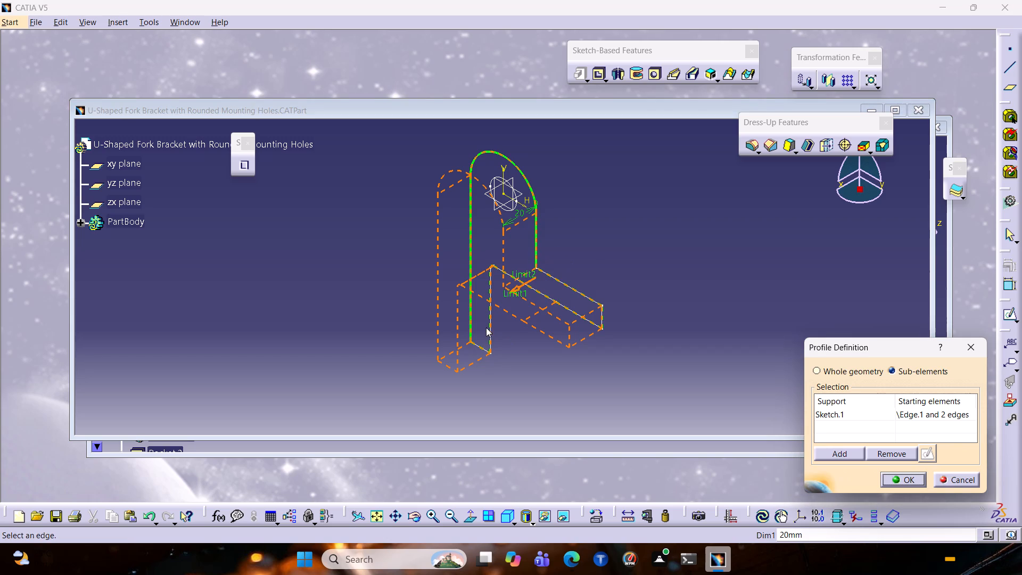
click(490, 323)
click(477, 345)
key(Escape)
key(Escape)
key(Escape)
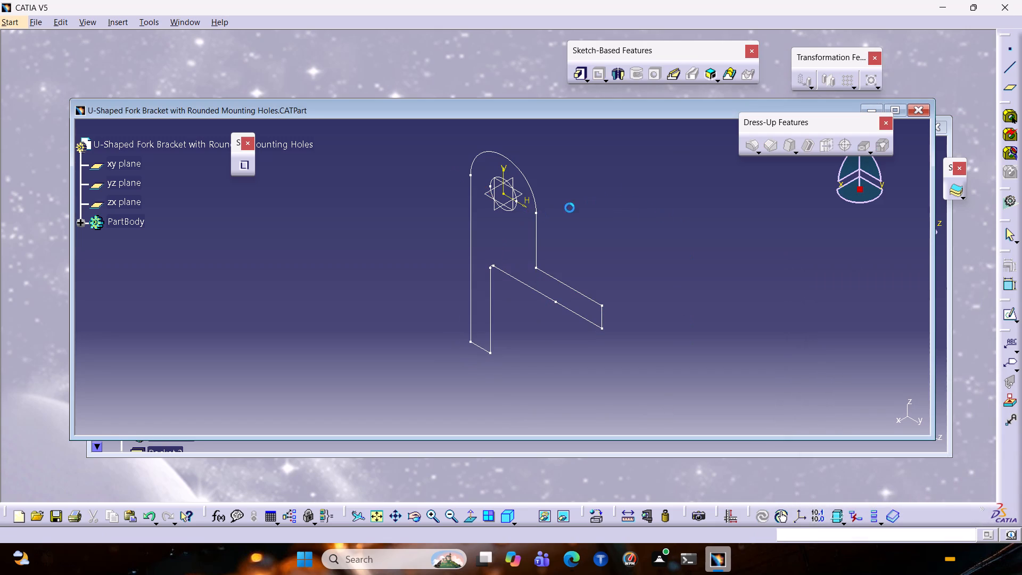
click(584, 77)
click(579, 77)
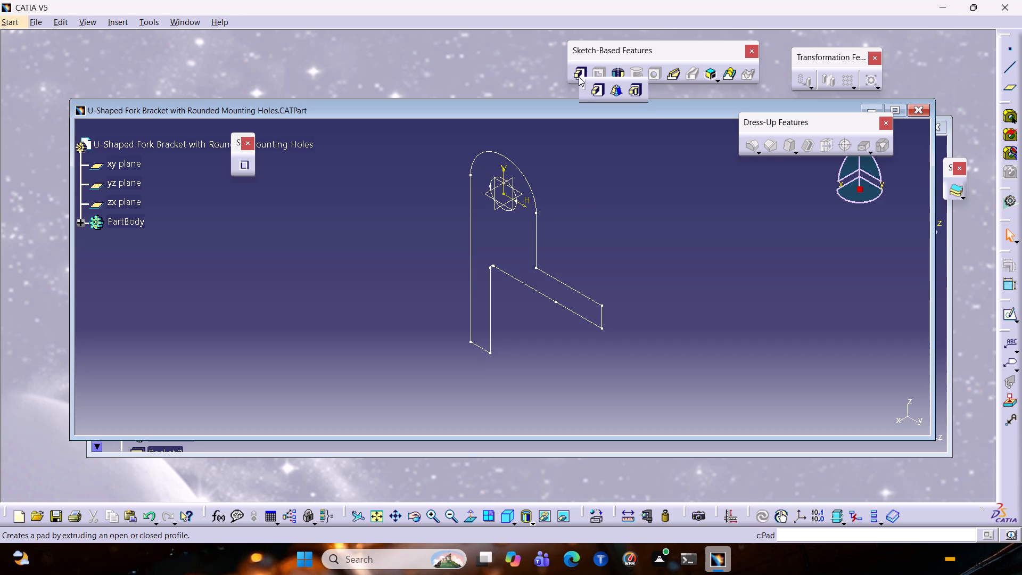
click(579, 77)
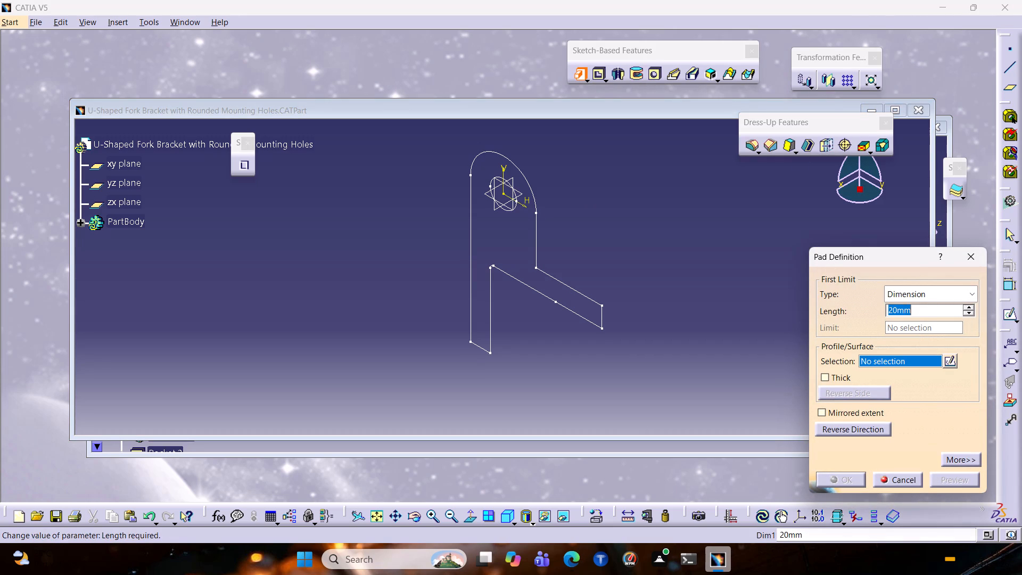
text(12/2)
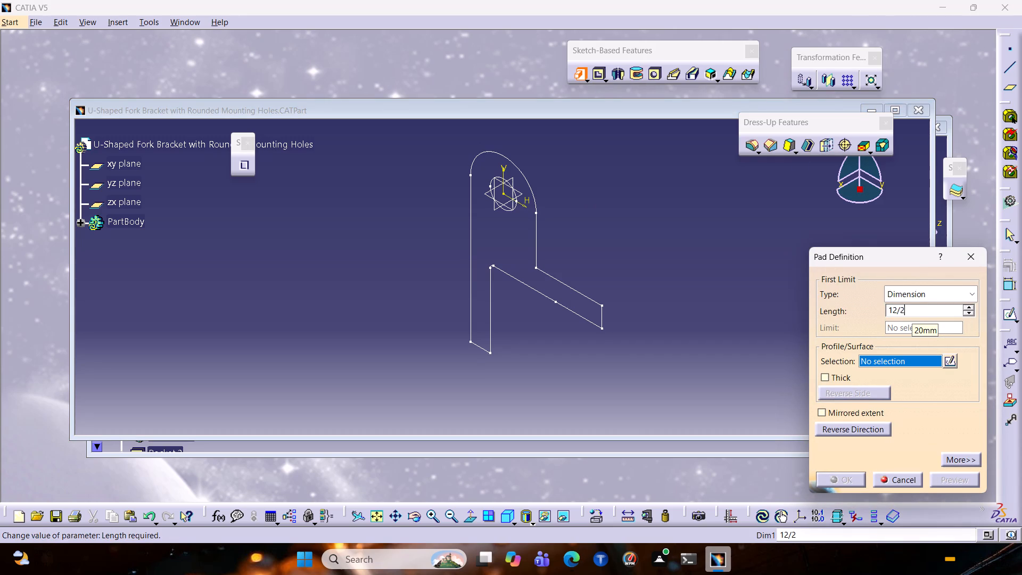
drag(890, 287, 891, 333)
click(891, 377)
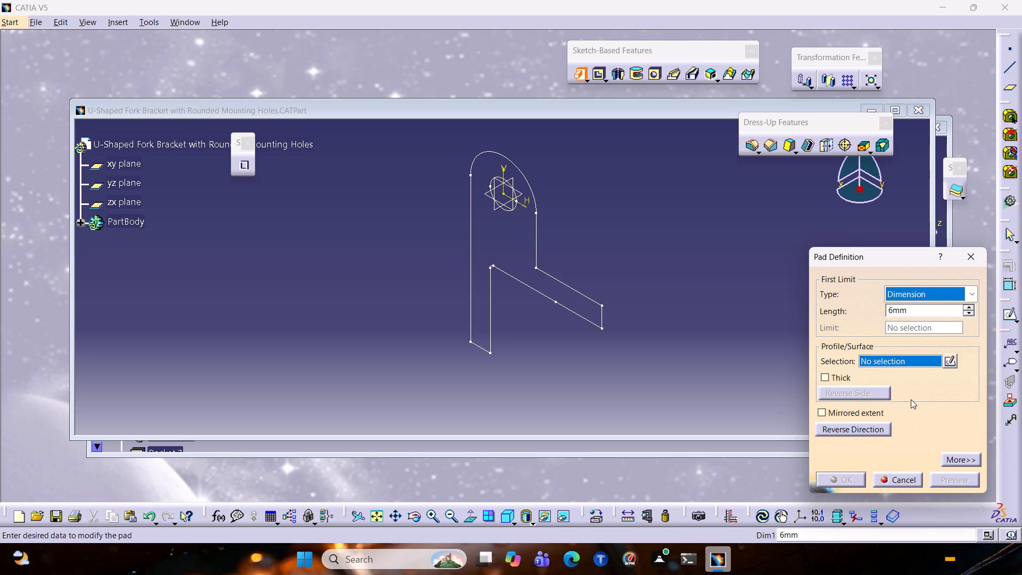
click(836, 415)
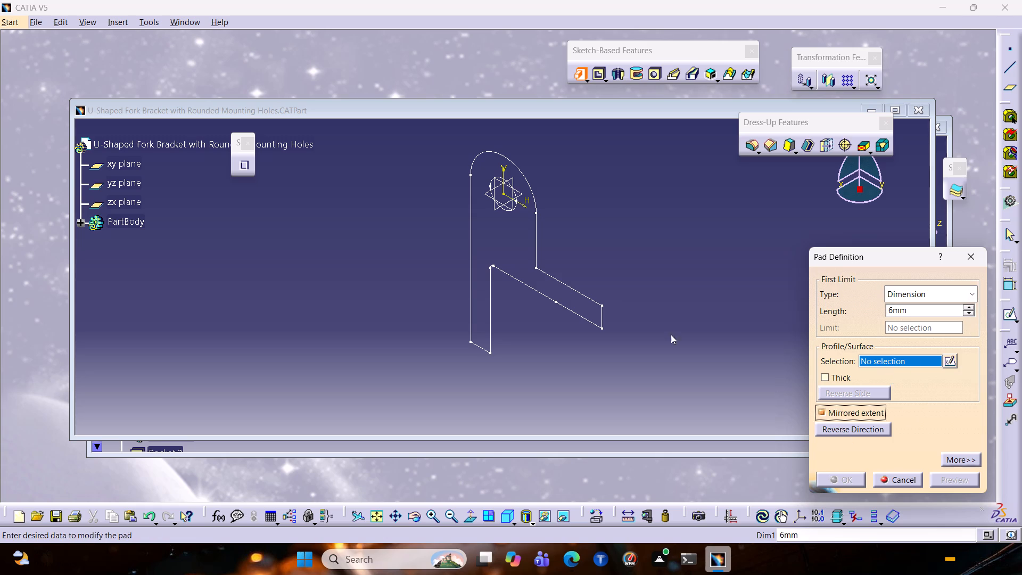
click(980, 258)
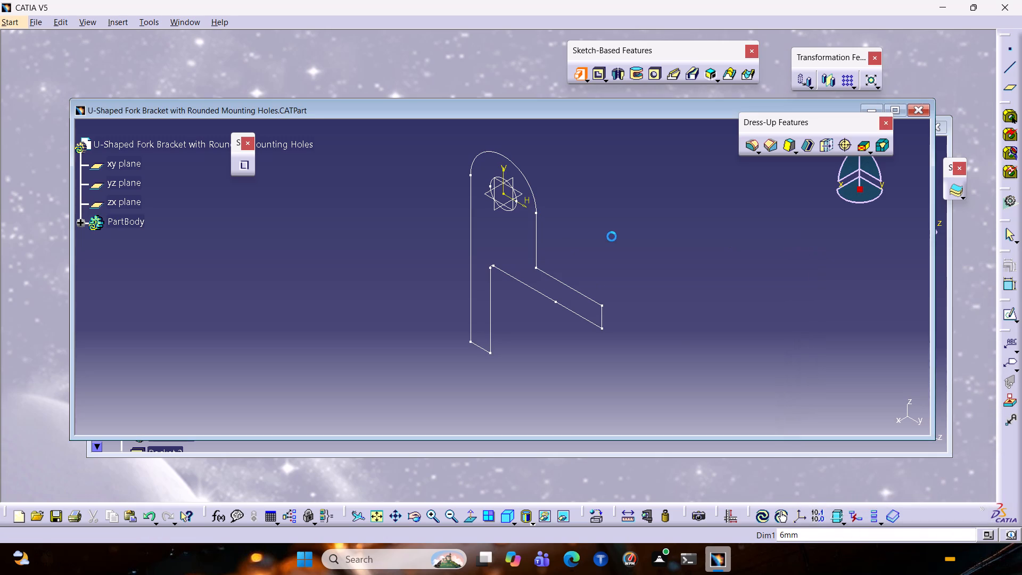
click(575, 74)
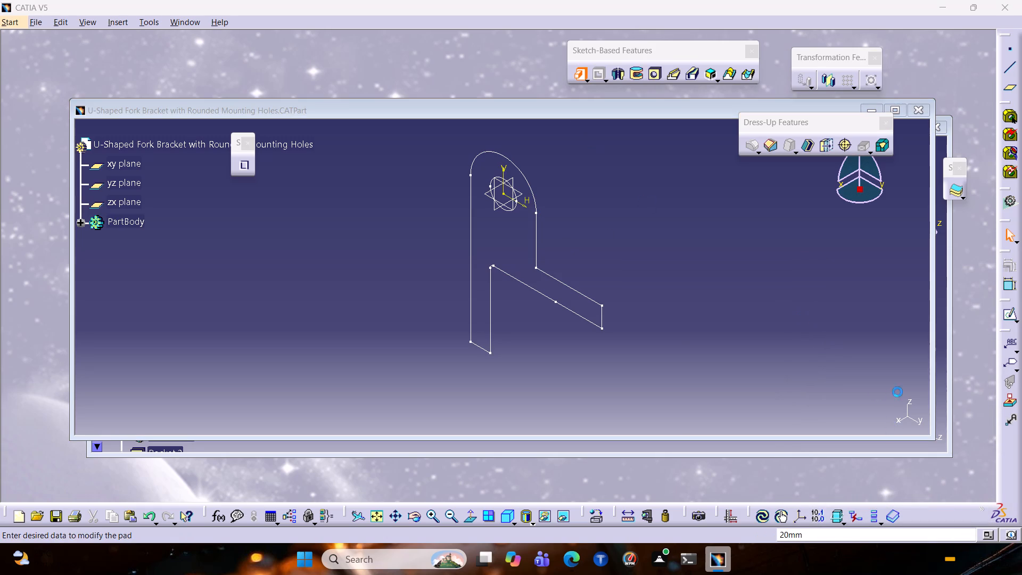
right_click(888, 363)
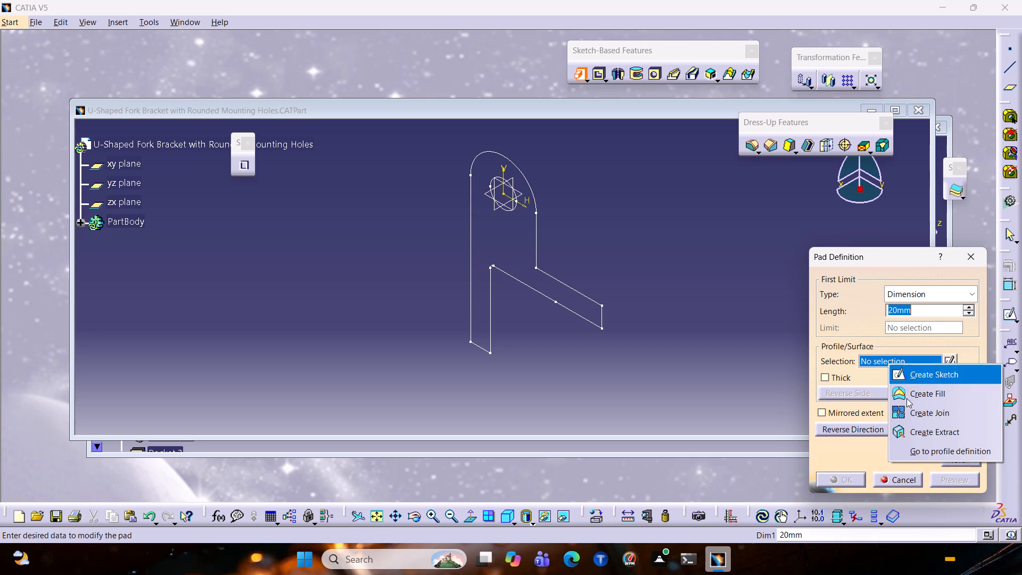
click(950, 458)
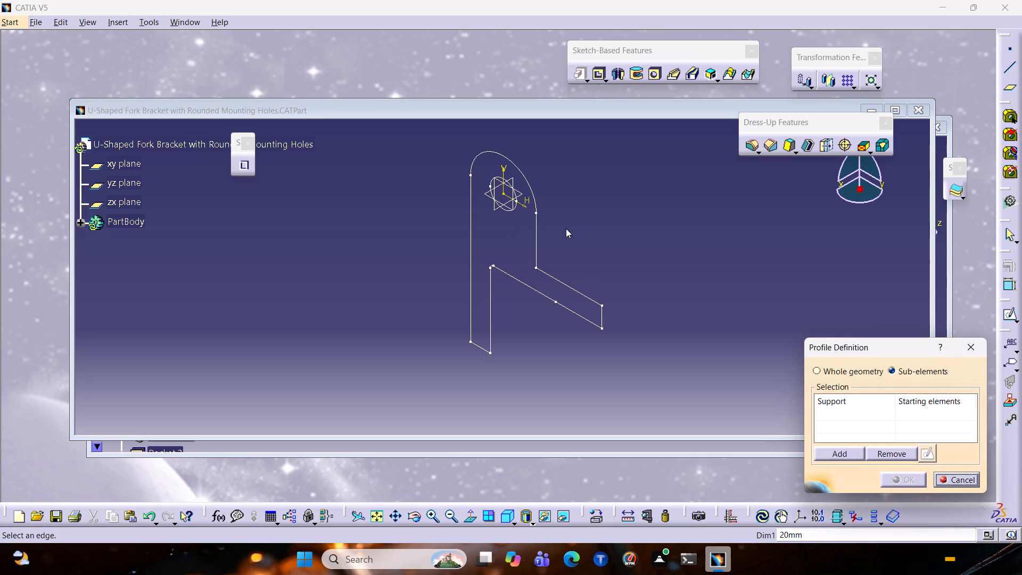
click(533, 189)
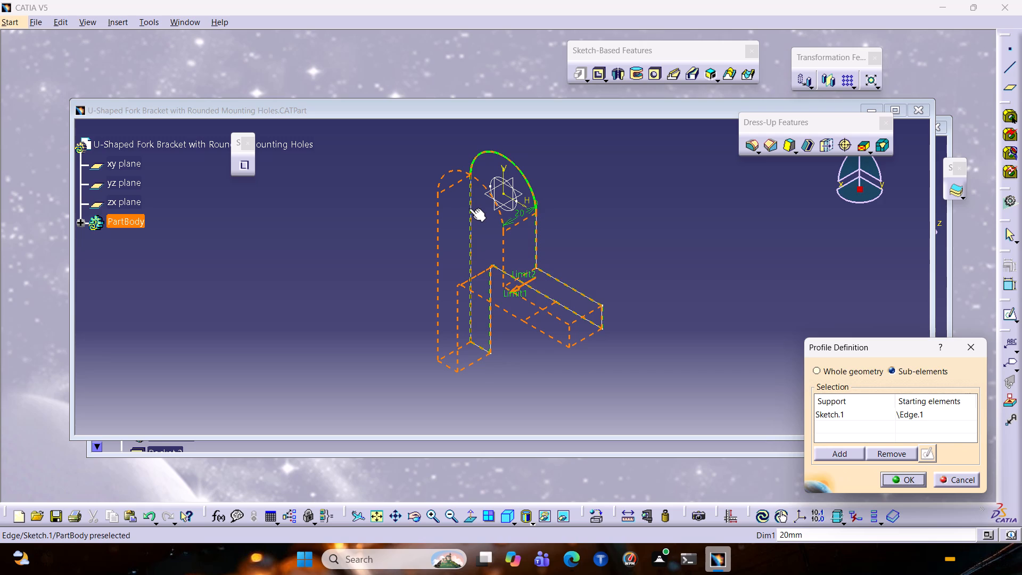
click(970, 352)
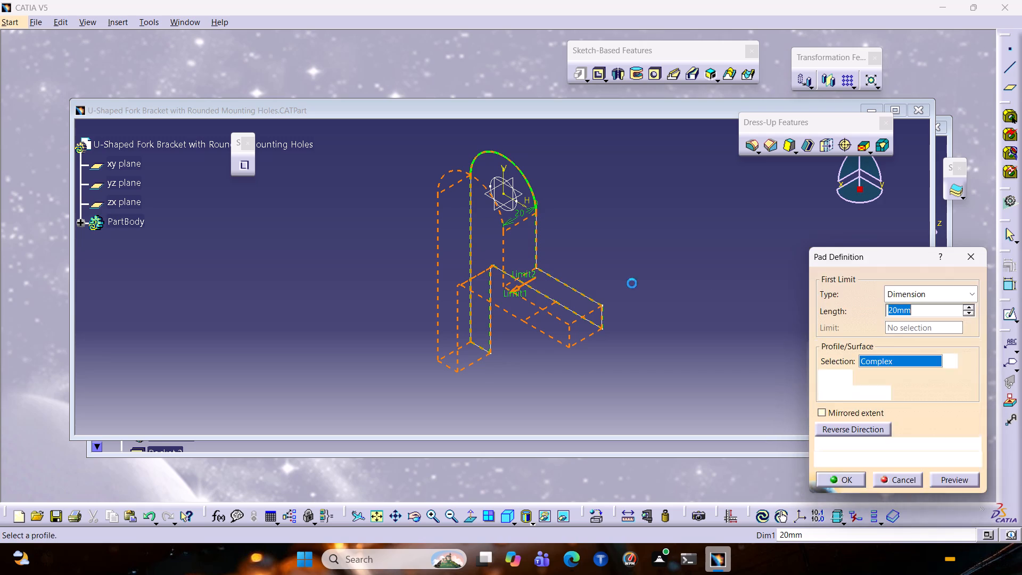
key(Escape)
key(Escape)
In the bracket's Sketch.1, draw a horizontal line about 40 mm long from the upper inner corner to the long vertical edge.
double_click(535, 235)
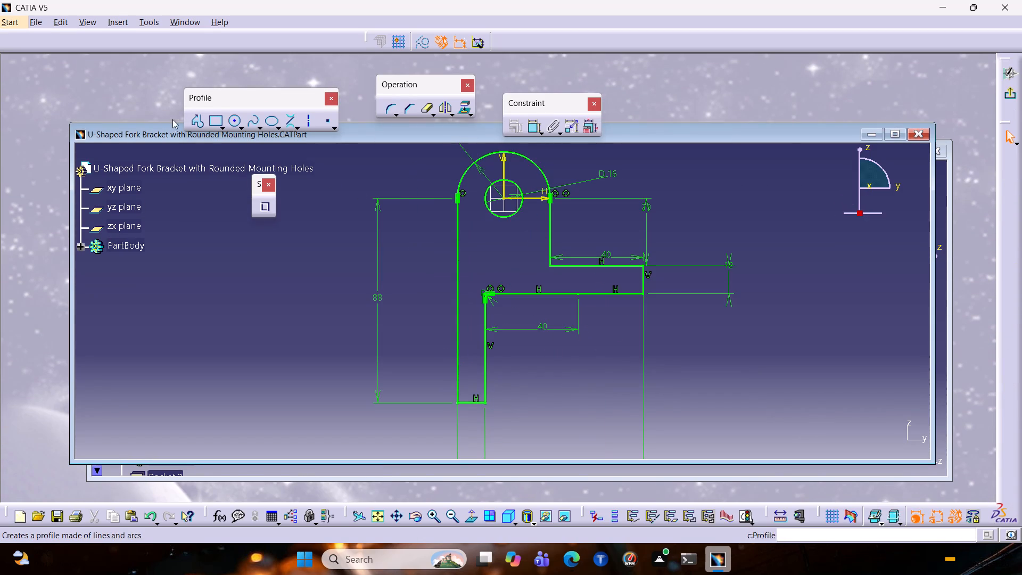
click(191, 122)
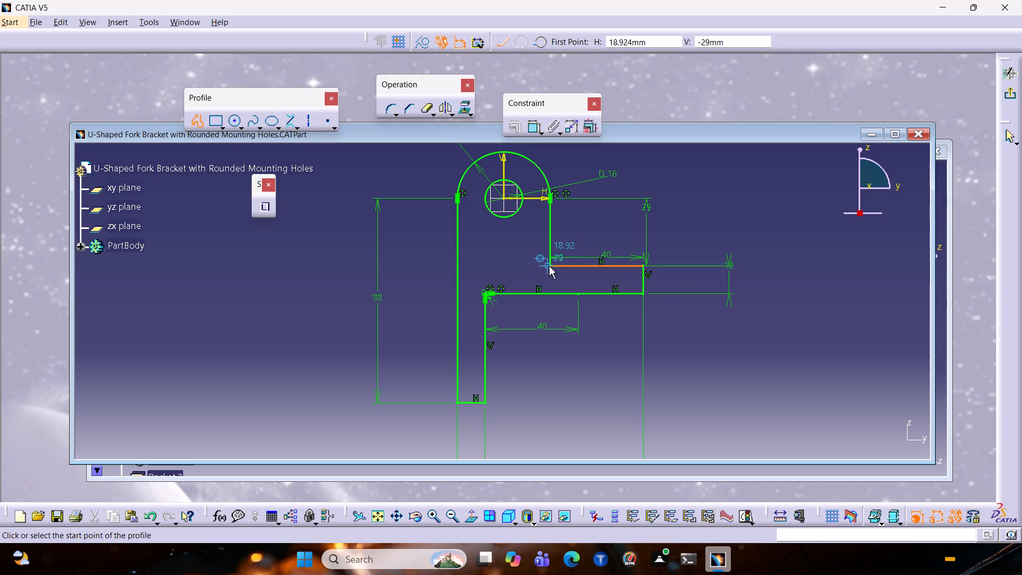
click(550, 265)
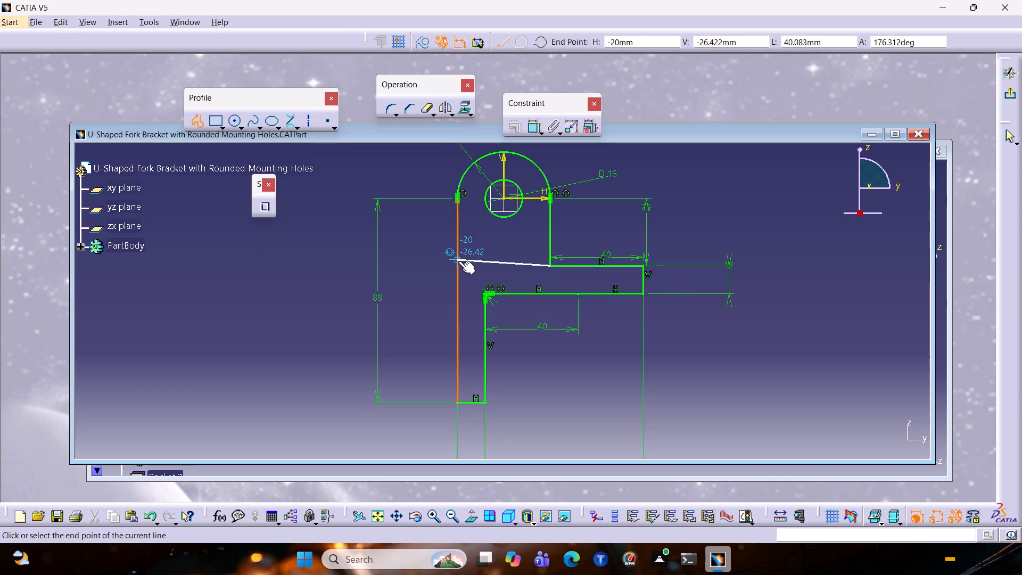
click(456, 266)
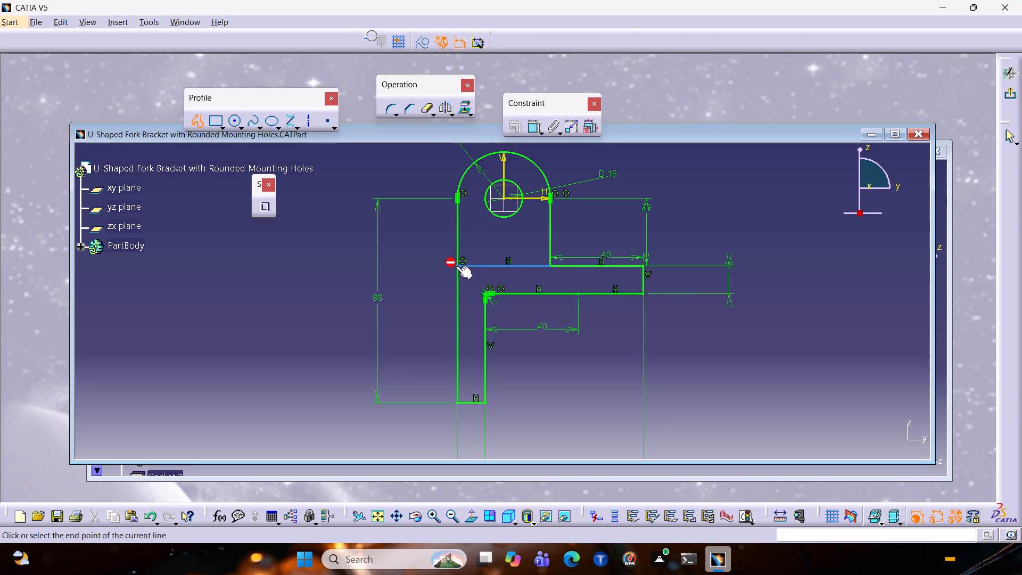
key(Escape)
key(Escape)
Convert the new horizontal line across the upright into a construction element and exit the sketch.
click(479, 266)
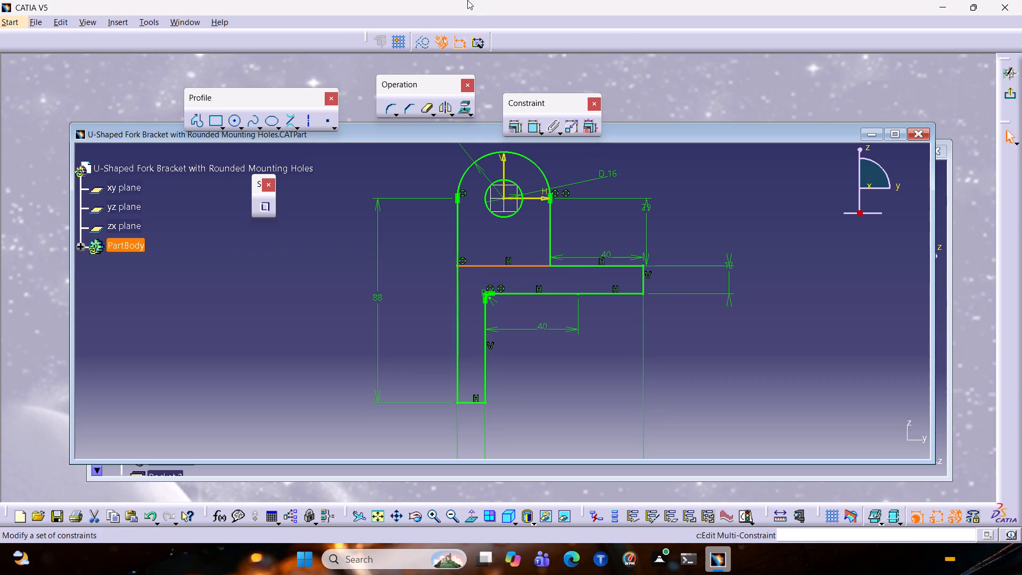
click(416, 40)
click(659, 209)
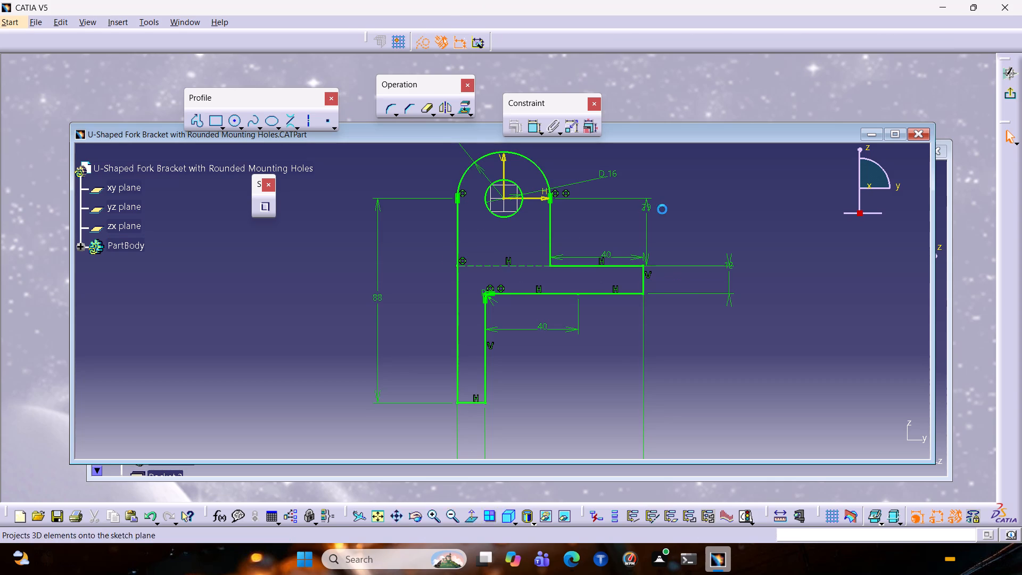
click(1004, 99)
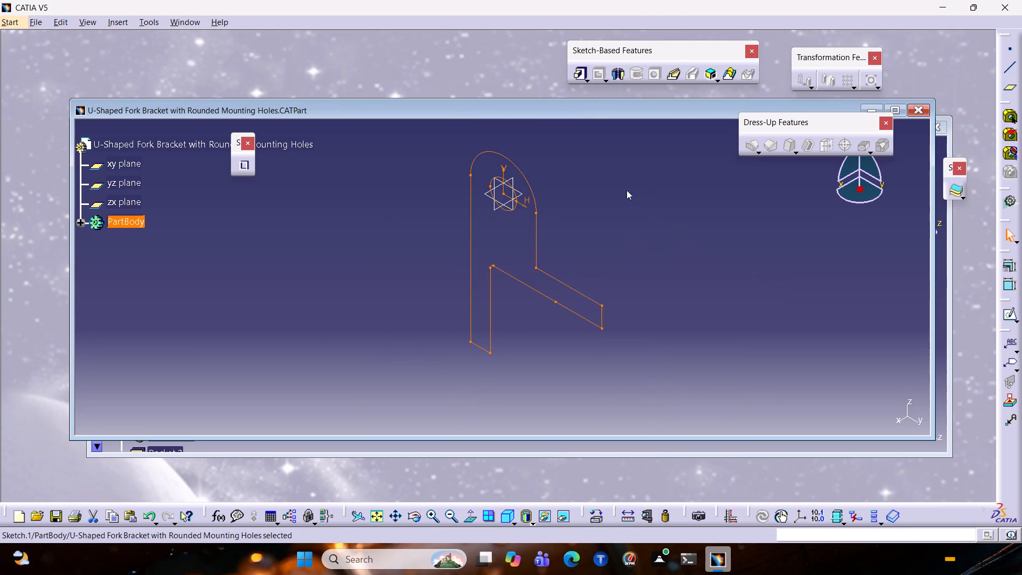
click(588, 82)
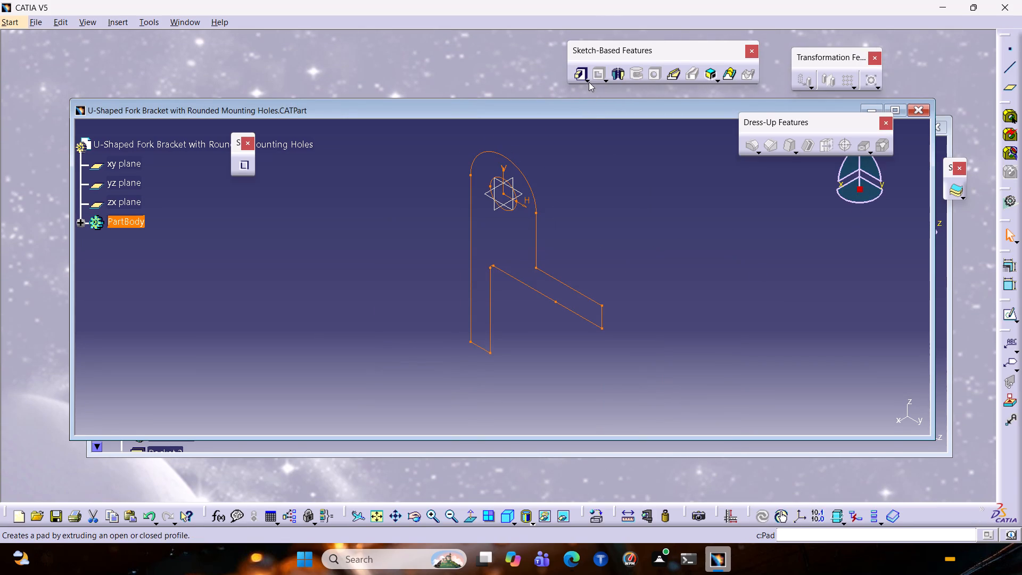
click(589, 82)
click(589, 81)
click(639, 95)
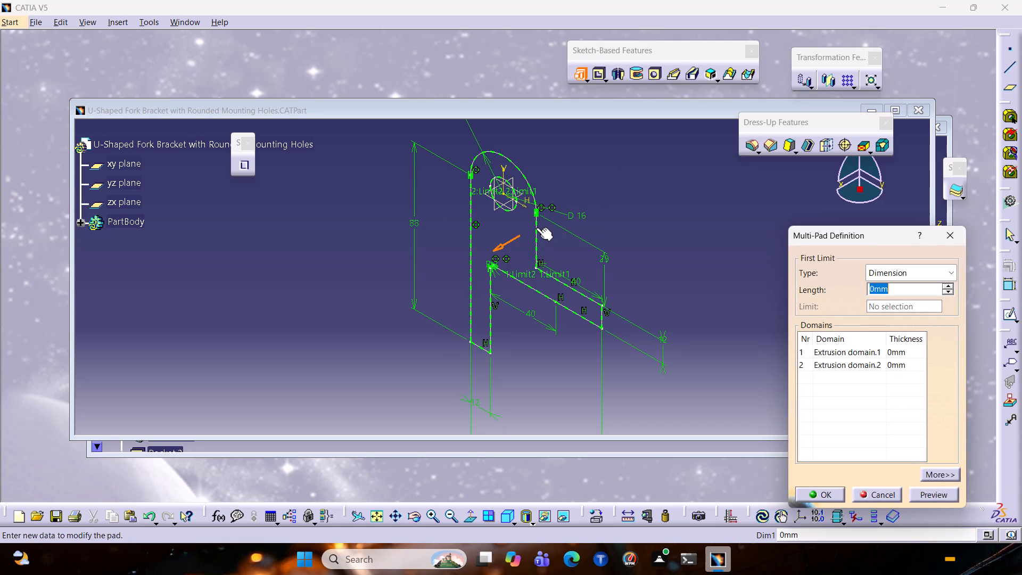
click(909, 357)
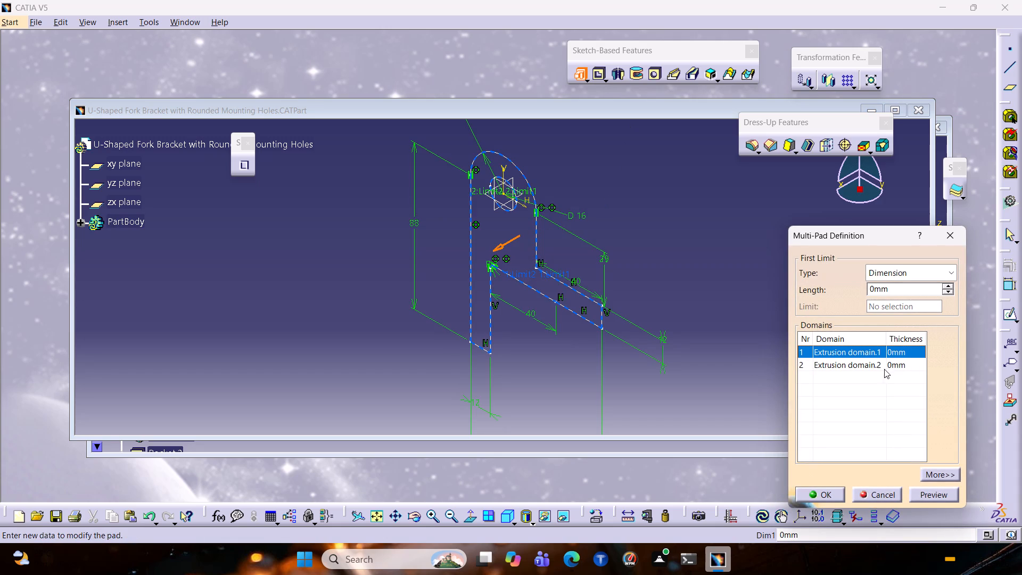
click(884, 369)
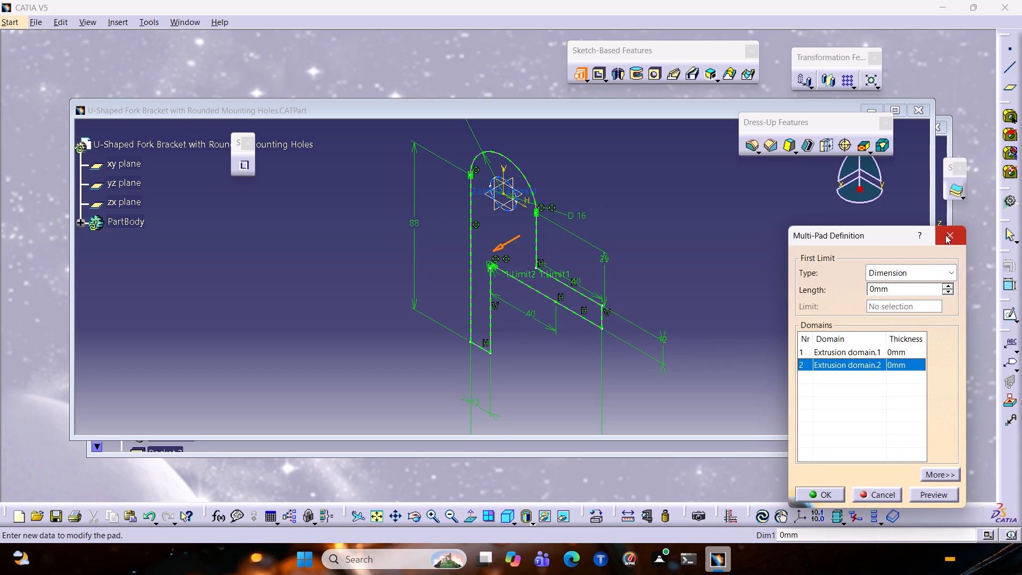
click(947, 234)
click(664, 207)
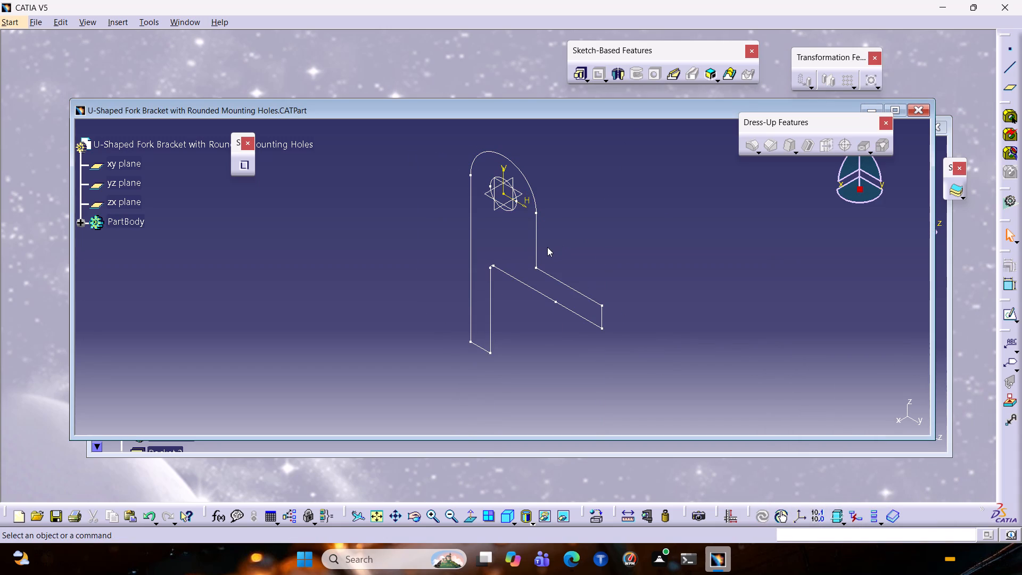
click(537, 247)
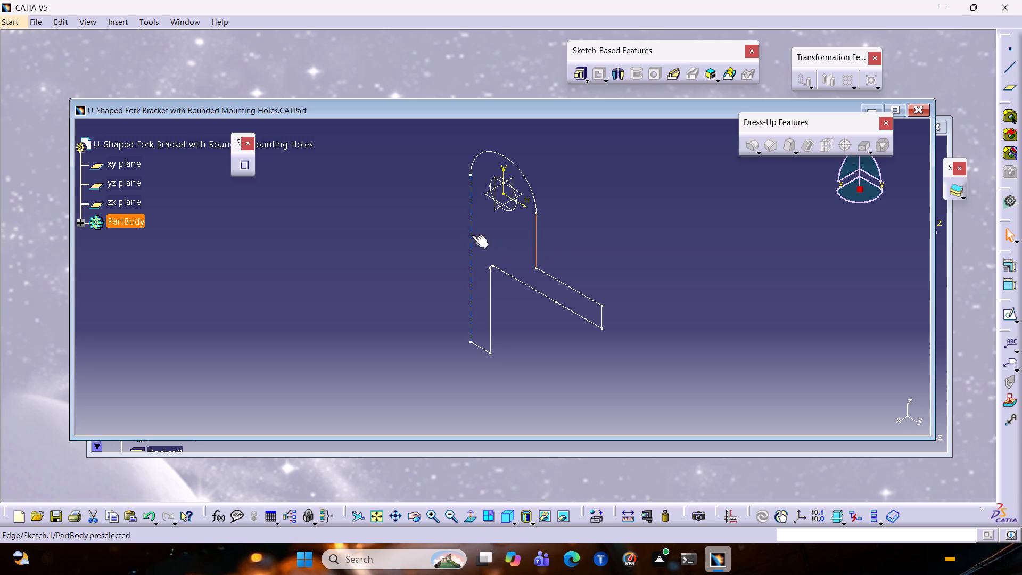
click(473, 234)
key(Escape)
Reopen the bracket's side profile Sketch.1 for editing.
double_click(535, 231)
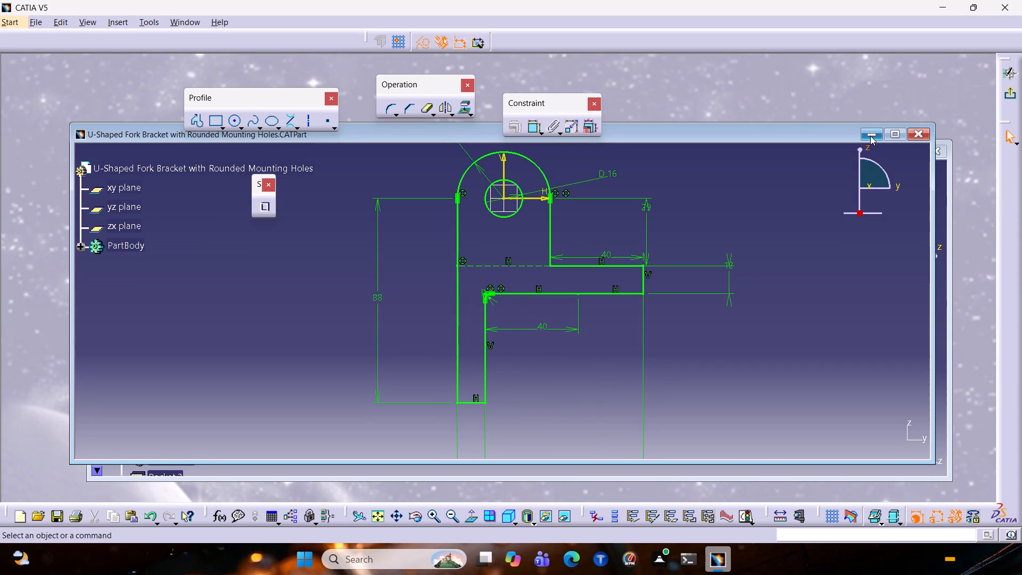
Switch to the reference part fig 52, examine the geometry and dimensions of its Sketch.1, and leave that sketch.
drag(837, 139, 806, 391)
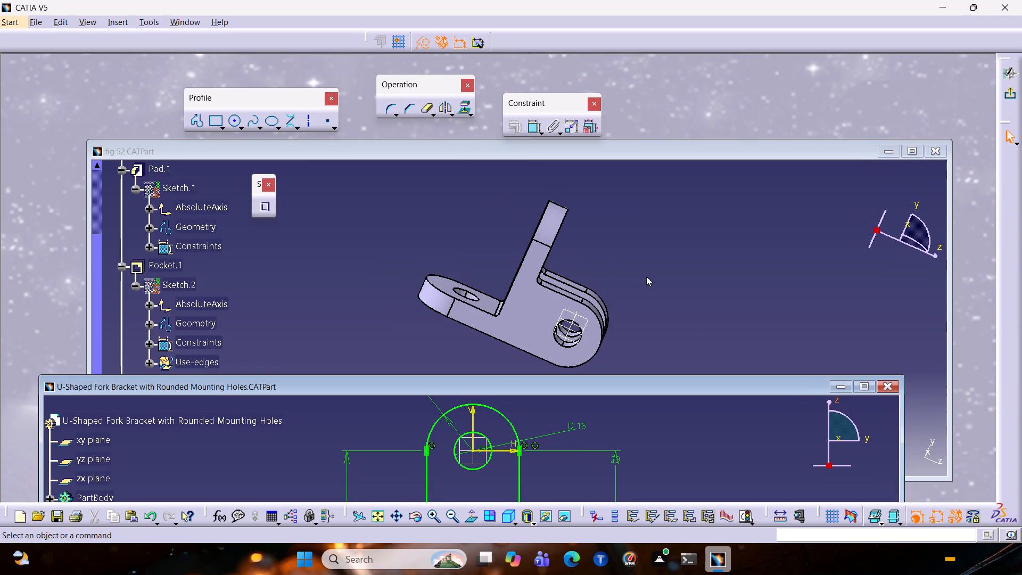
scroll(157, 221, up, 1)
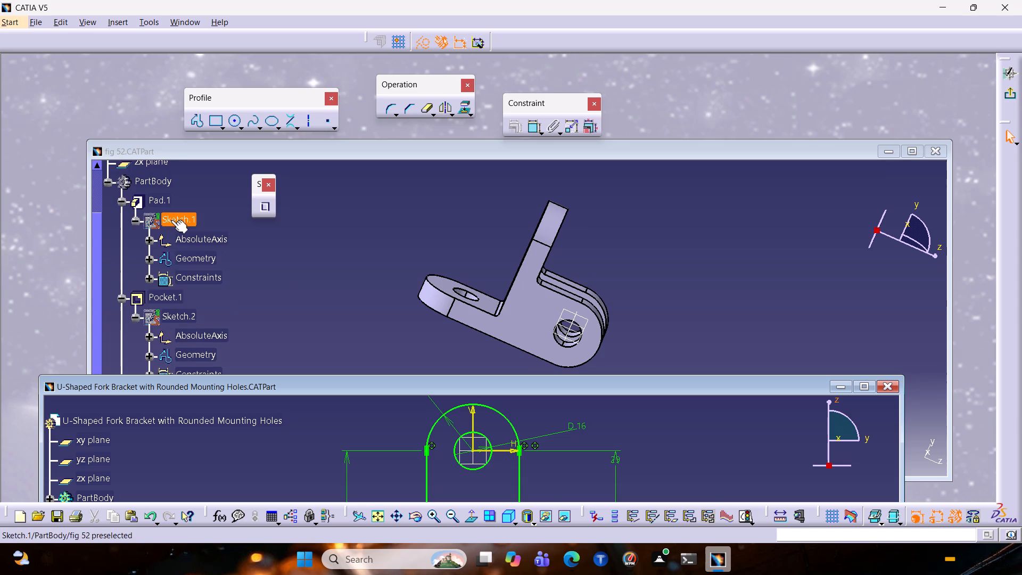
double_click(171, 220)
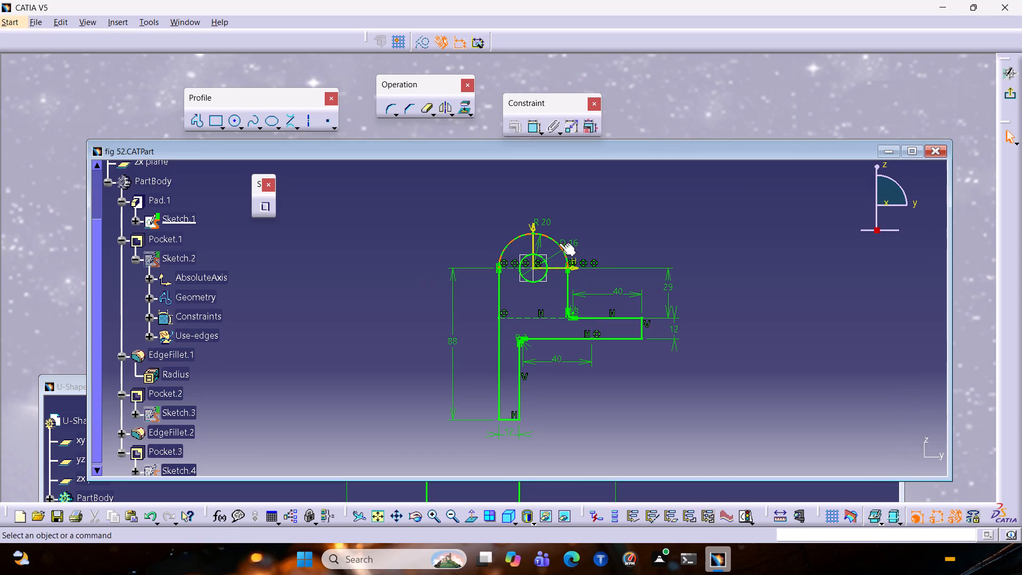
click(547, 317)
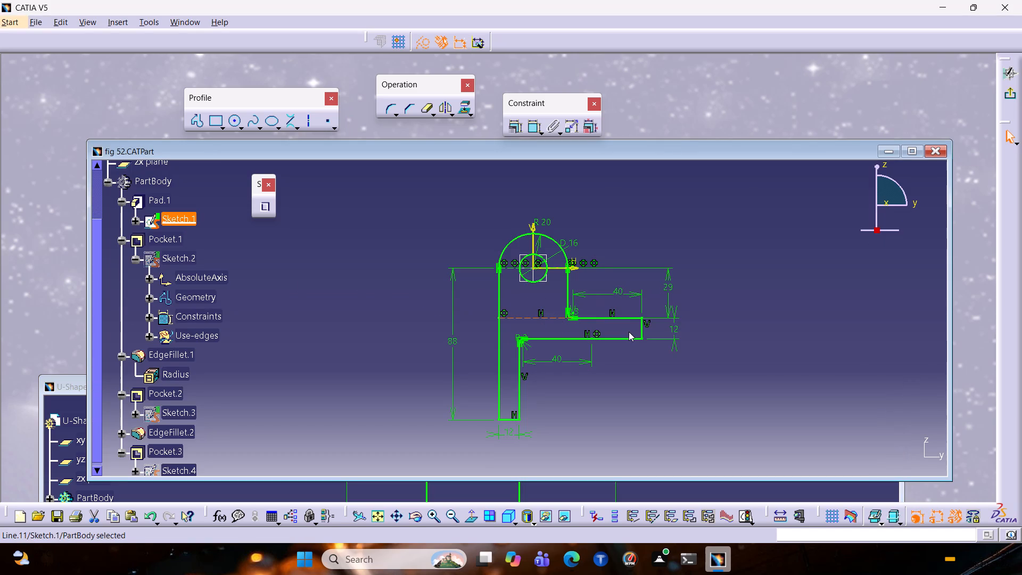
ctrl+middle_drag(634, 365, 705, 303)
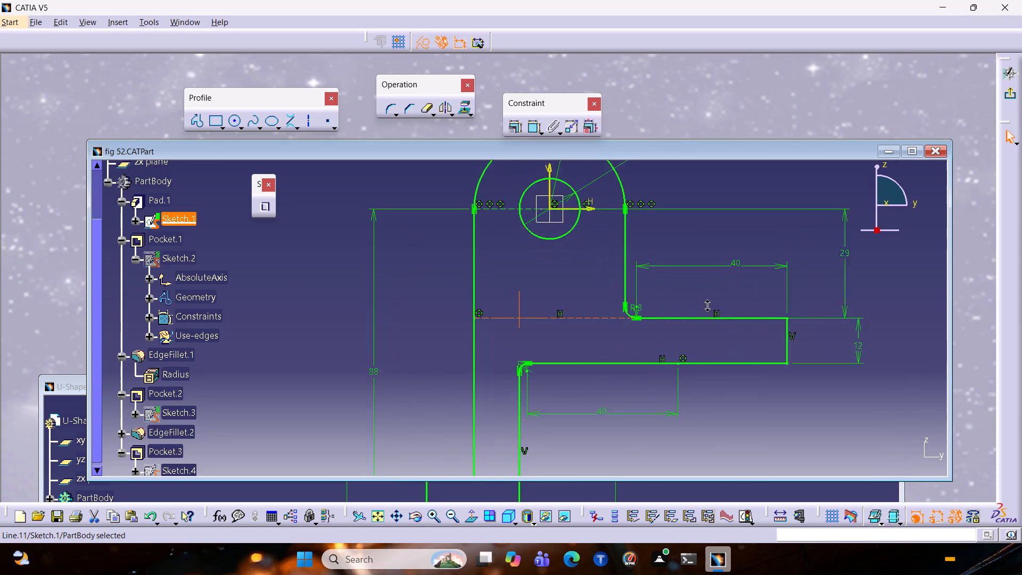
ctrl+middle_drag(705, 303, 719, 294)
middle_drag(613, 250, 650, 149)
middle_drag(748, 347, 652, 284)
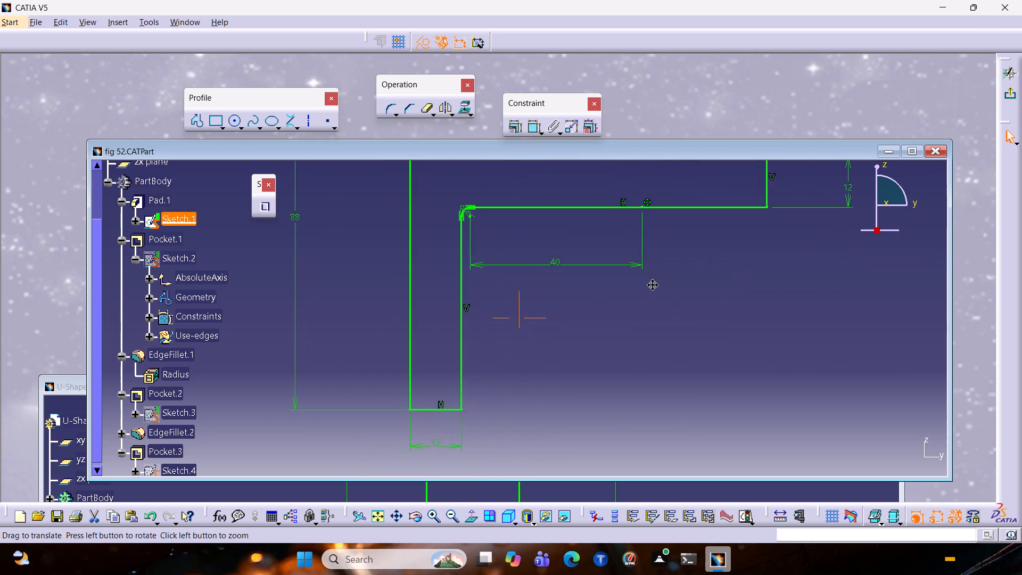
middle_drag(652, 284, 655, 241)
ctrl+middle_drag(655, 241, 644, 305)
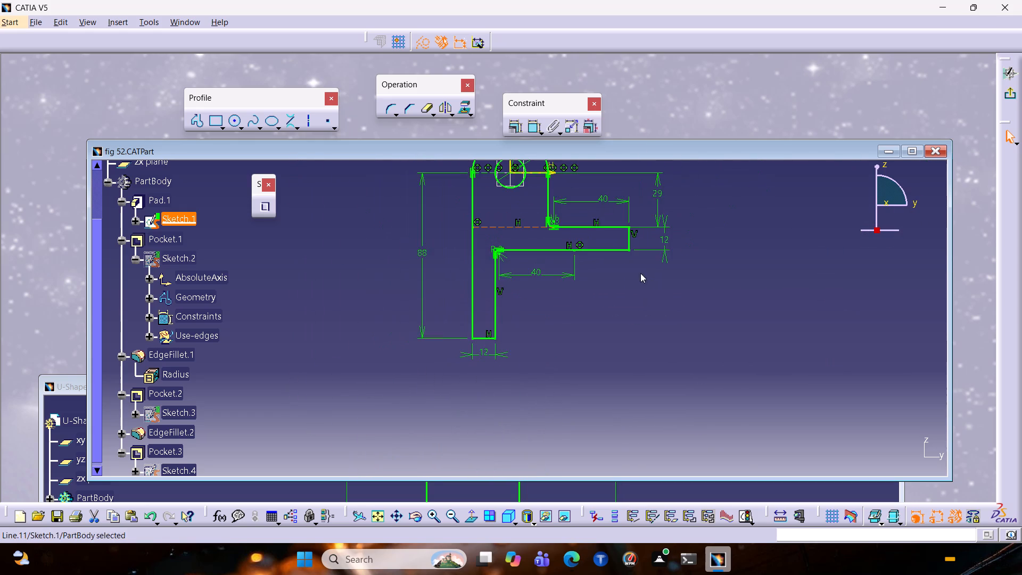
middle_drag(640, 273, 651, 382)
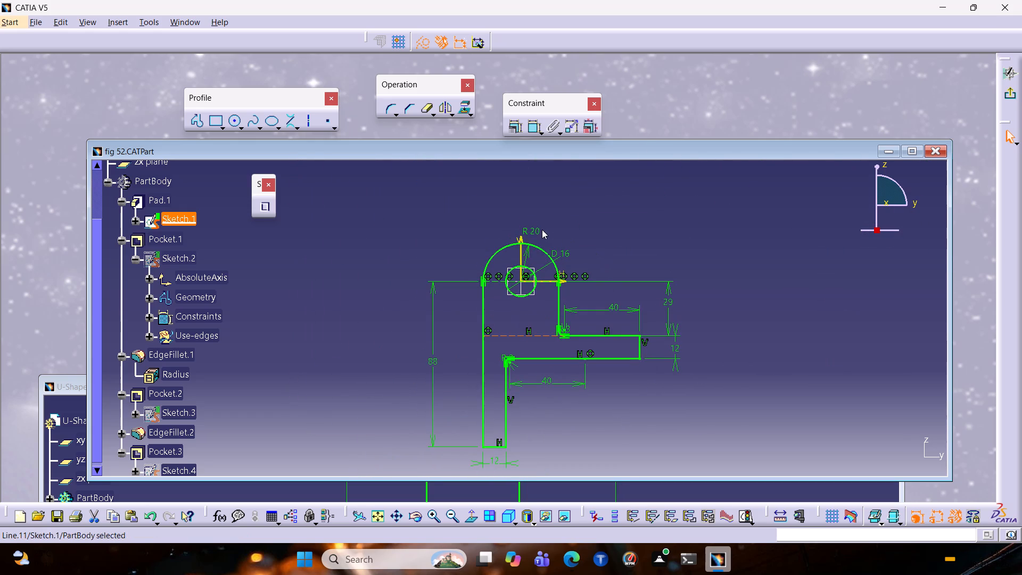
double_click(156, 196)
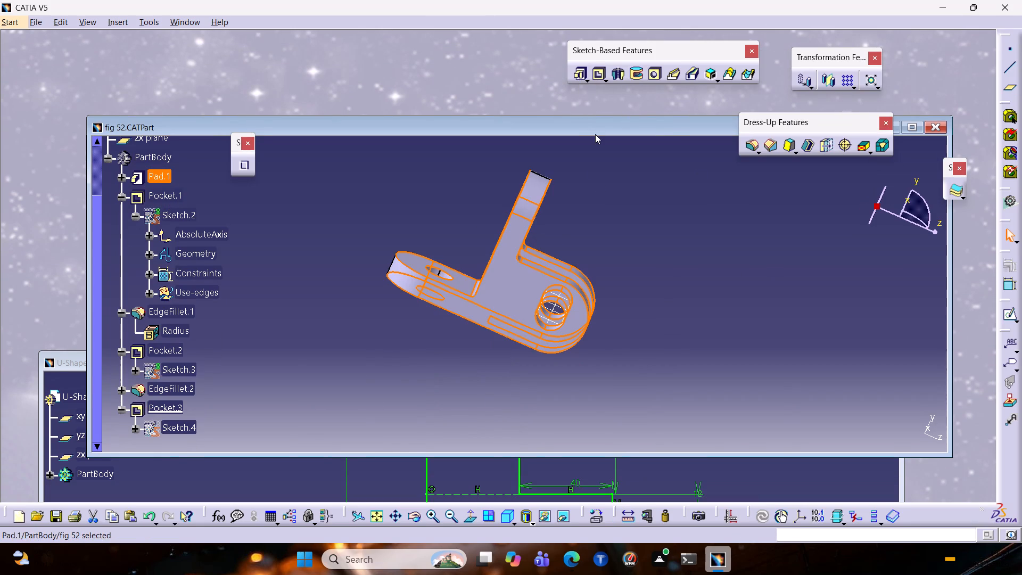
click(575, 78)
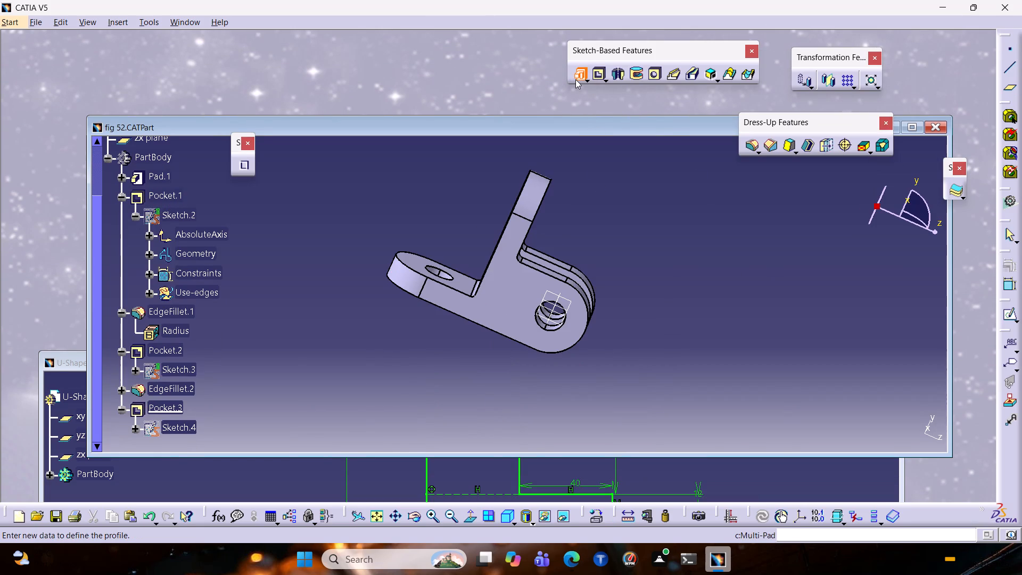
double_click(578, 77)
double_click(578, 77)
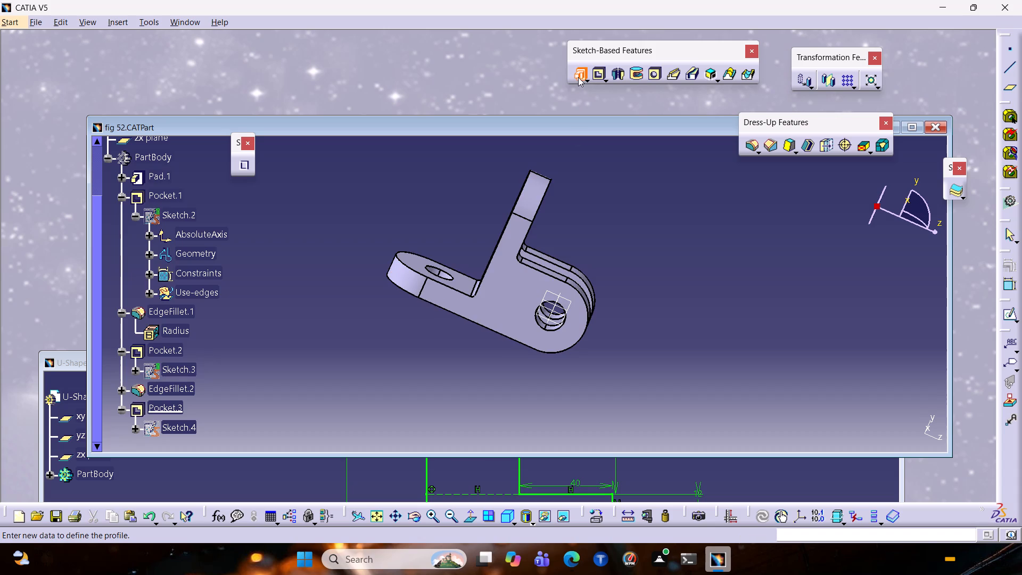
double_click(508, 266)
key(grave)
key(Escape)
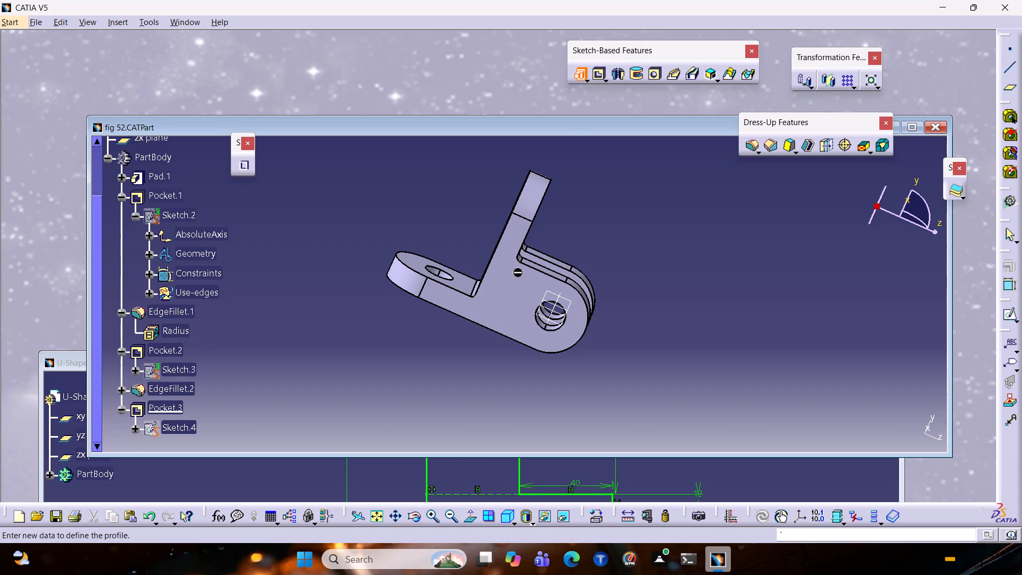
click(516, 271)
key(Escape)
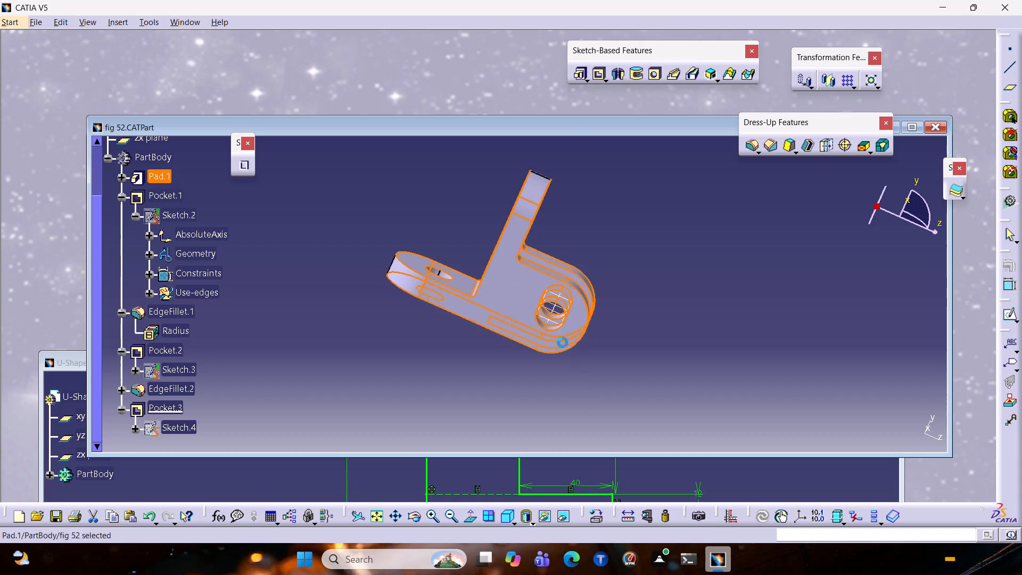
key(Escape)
Open the definition of Pad.1 in reference part fig 52, examine its length and extent options against the model, and close it.
double_click(521, 297)
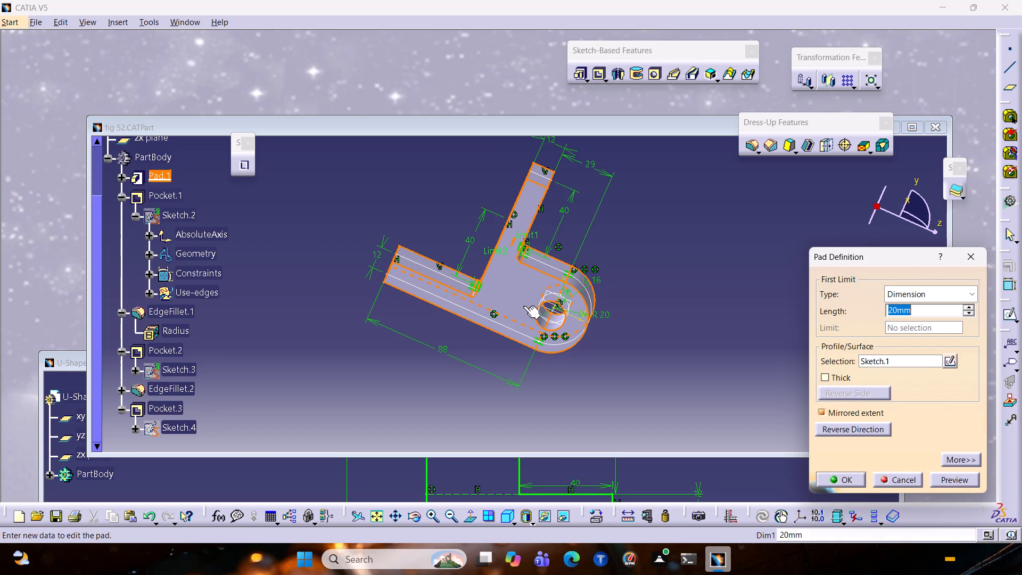
middle_drag(631, 270, 494, 253)
ctrl+middle_drag(494, 253, 427, 307)
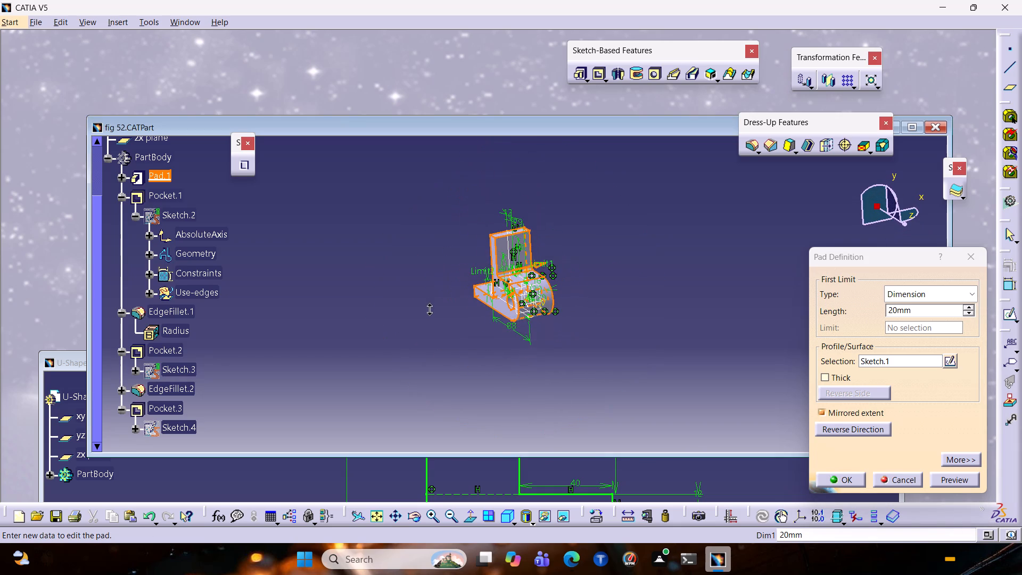
ctrl+middle_drag(427, 307, 466, 256)
ctrl+middle_drag(474, 247, 584, 202)
middle_drag(644, 260, 604, 266)
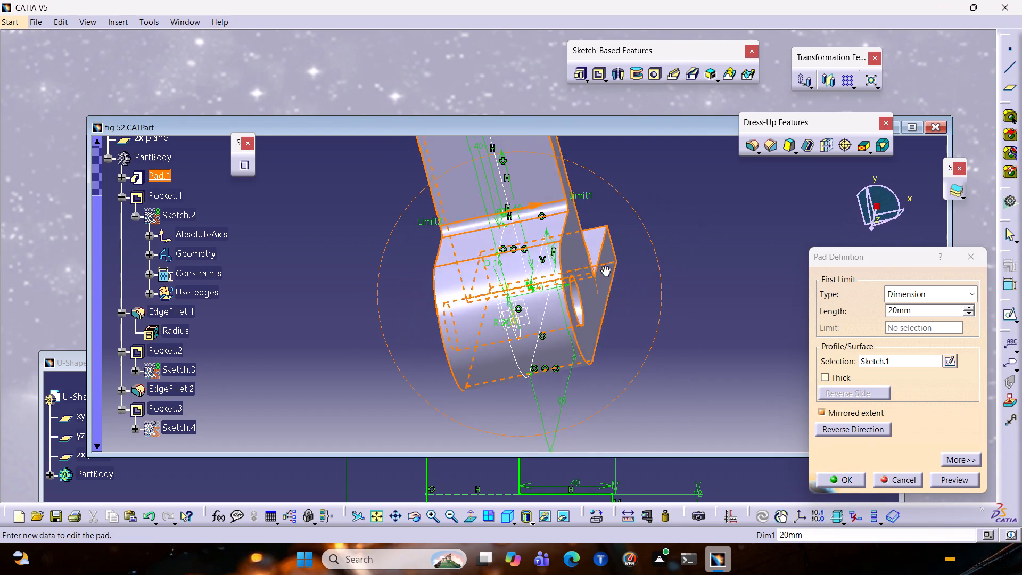
middle_drag(604, 266, 606, 265)
ctrl+middle_drag(638, 194, 631, 234)
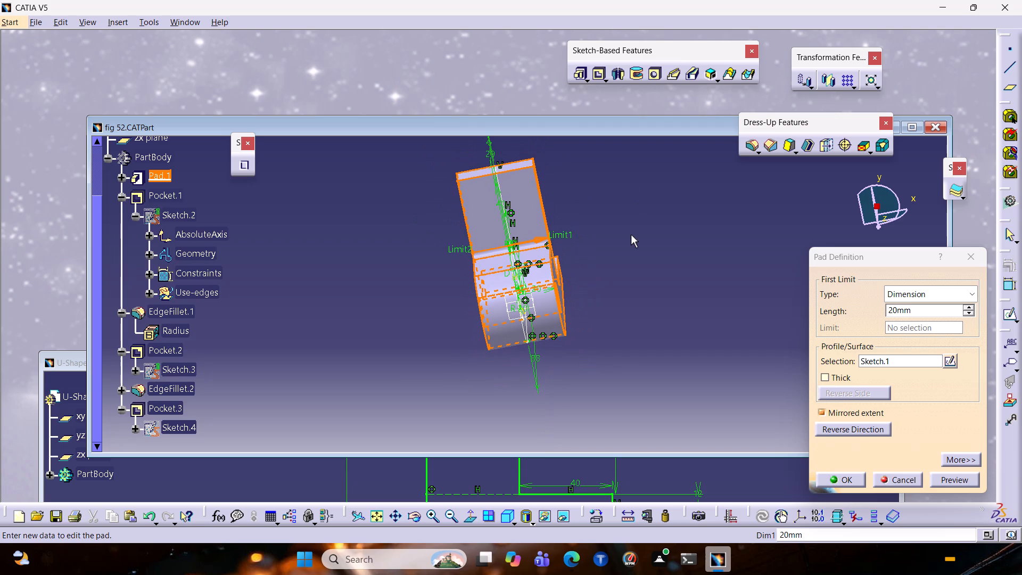
middle_drag(624, 256, 348, 215)
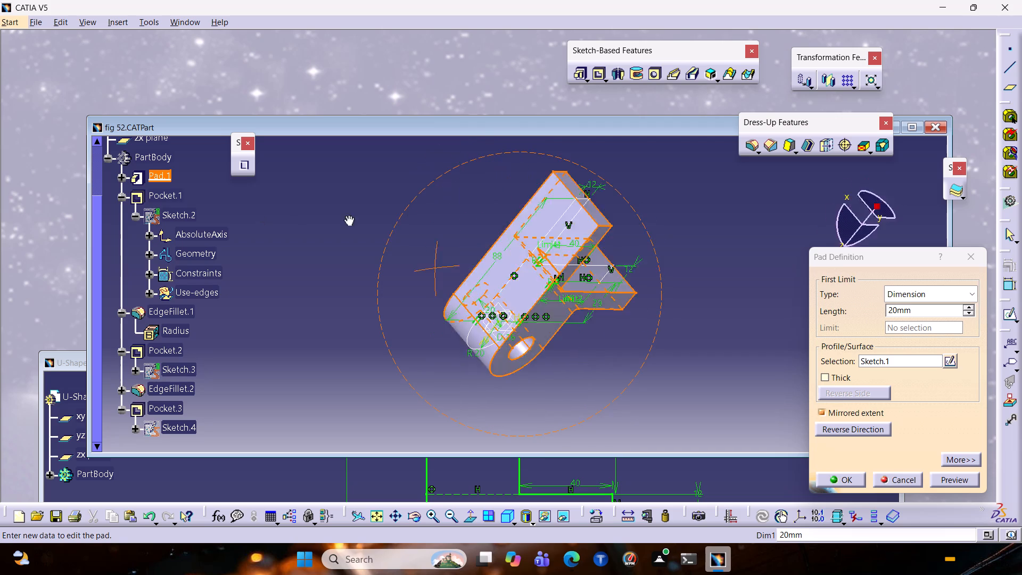
middle_drag(348, 215, 638, 377)
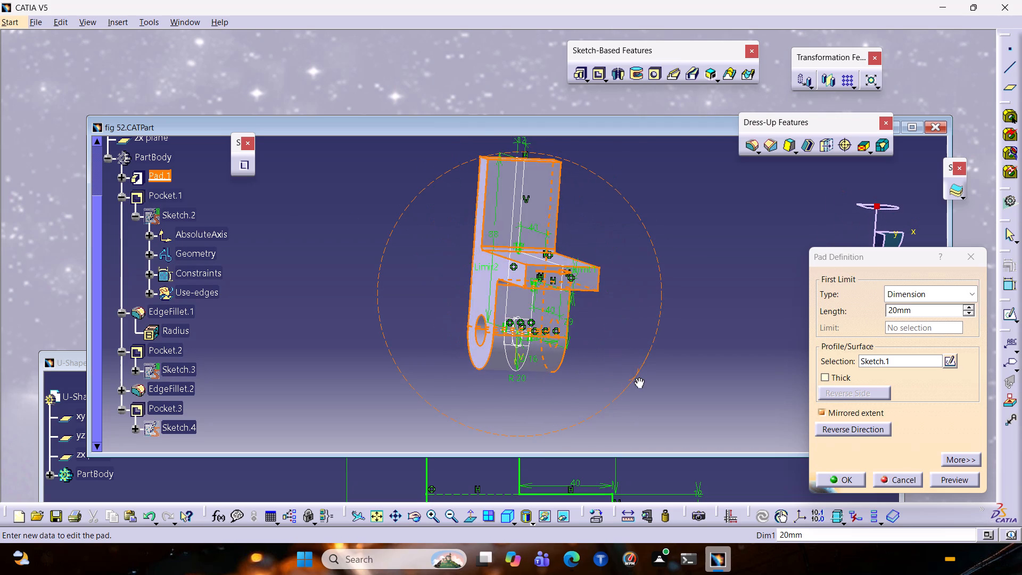
middle_drag(638, 377, 648, 371)
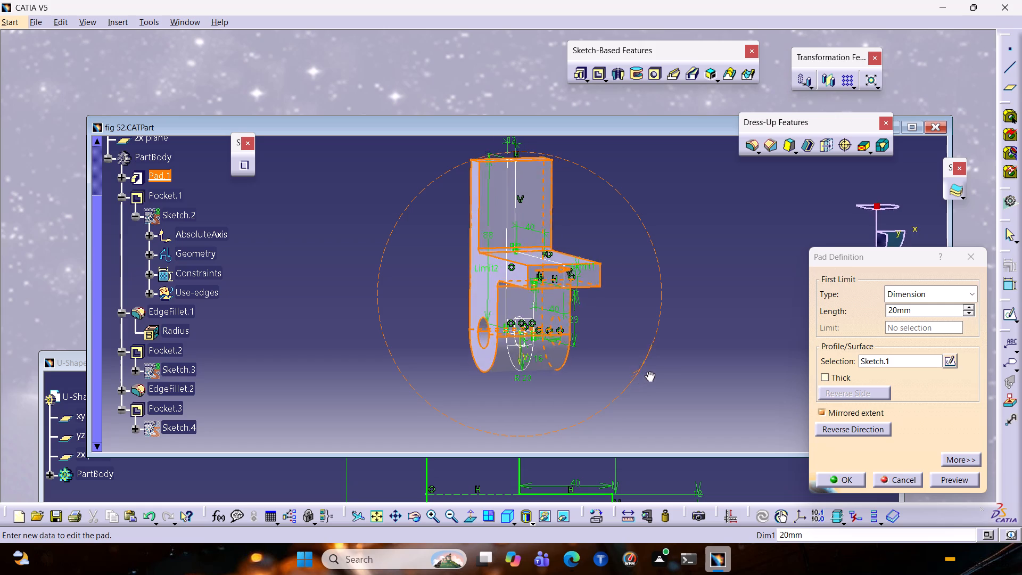
middle_drag(648, 371, 629, 352)
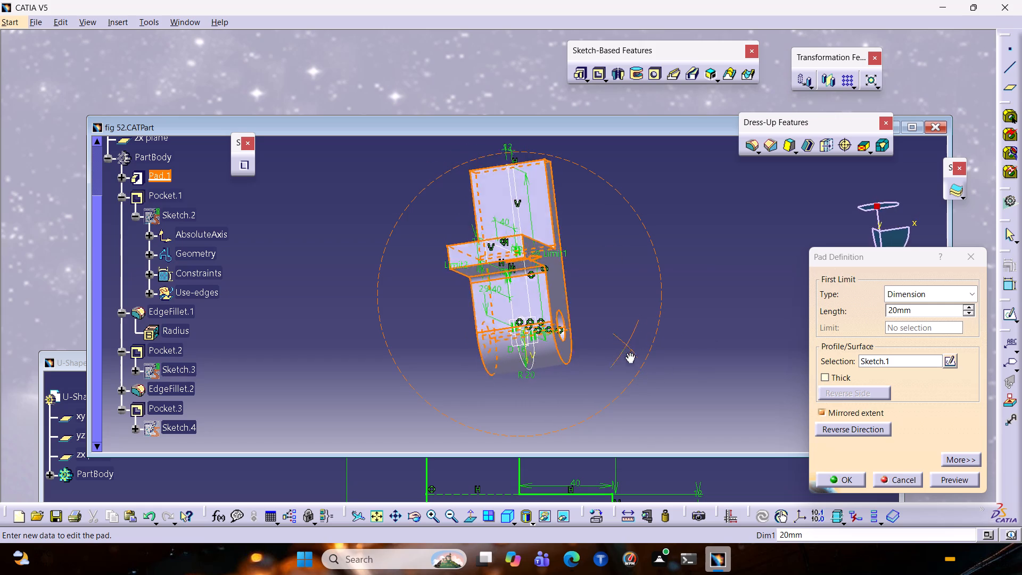
middle_drag(629, 352, 634, 373)
click(967, 269)
click(973, 260)
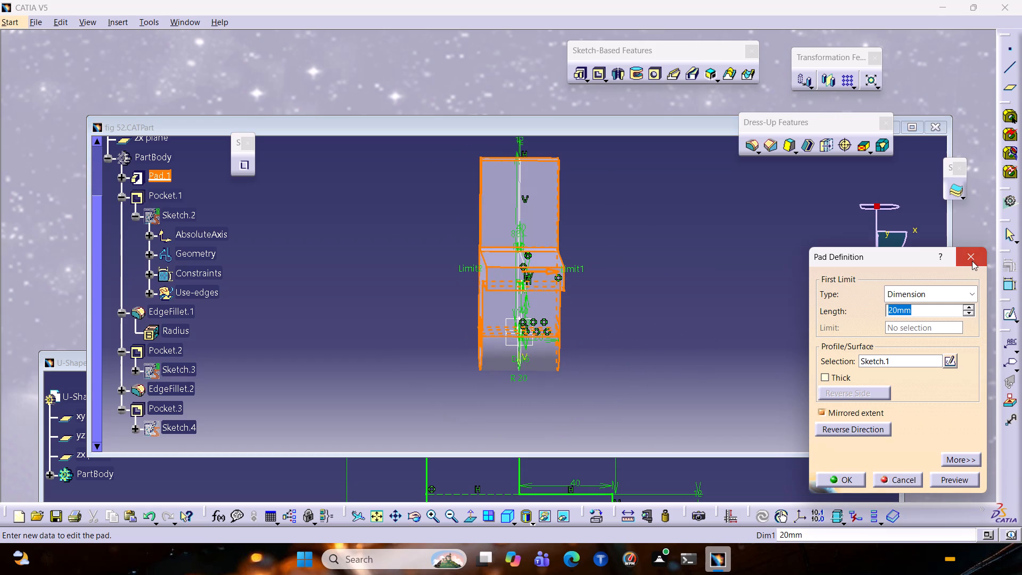
click(686, 316)
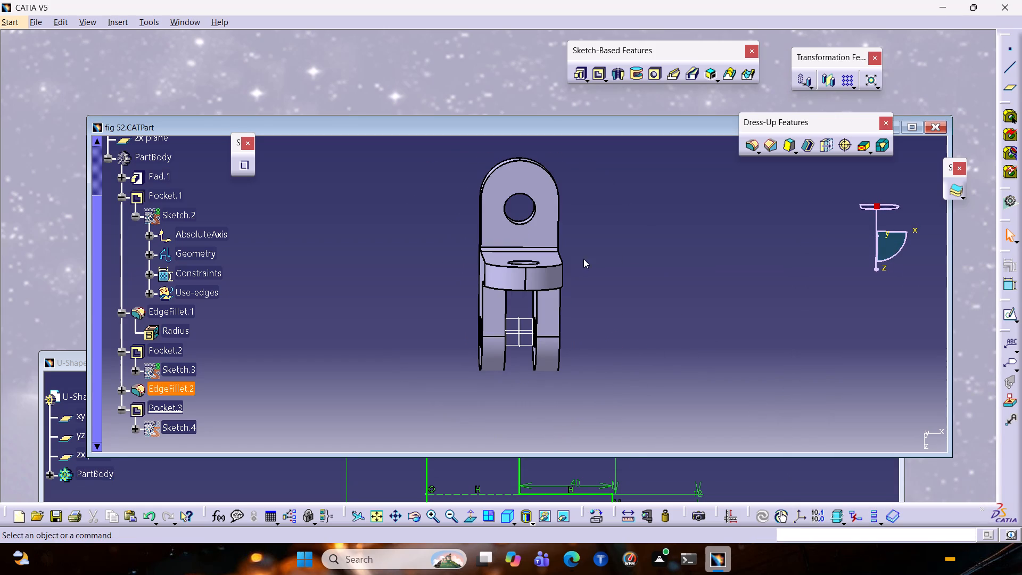
Measure the width between the two straight side edges of the reference part's rounded upright lug.
middle_drag(598, 268, 574, 287)
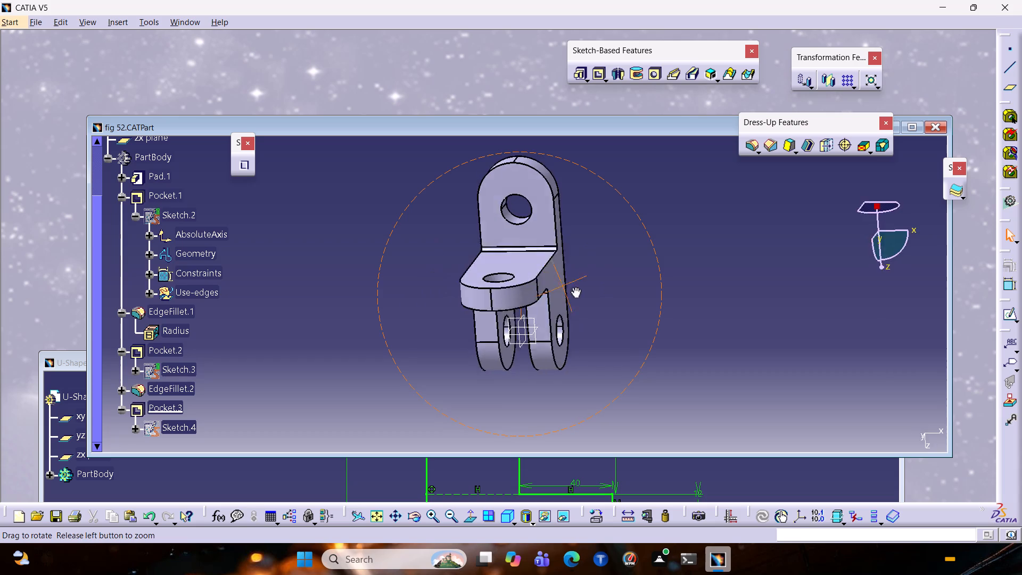
middle_drag(574, 287, 599, 300)
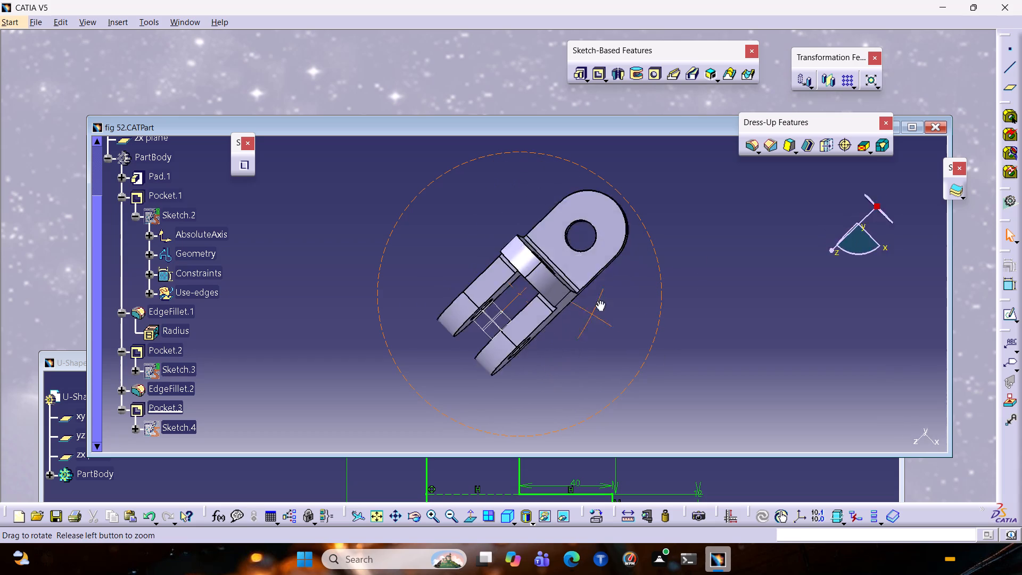
middle_drag(599, 300, 590, 262)
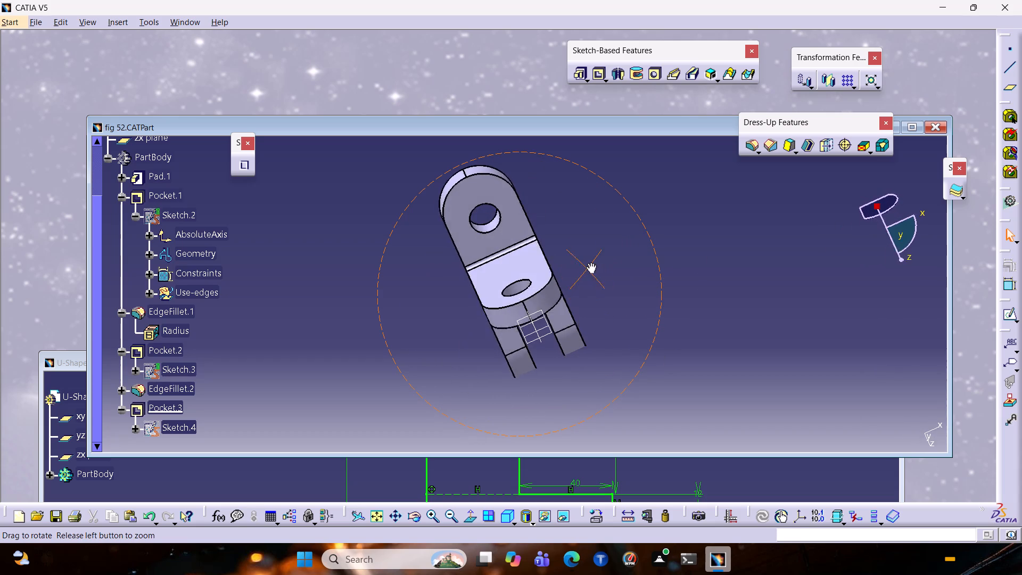
middle_drag(590, 262, 592, 240)
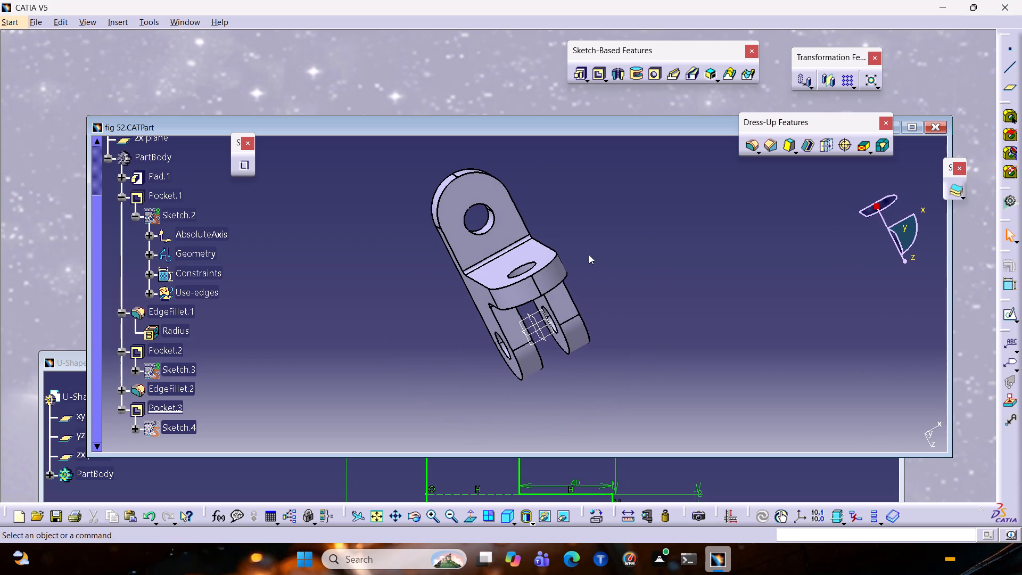
click(632, 517)
click(455, 250)
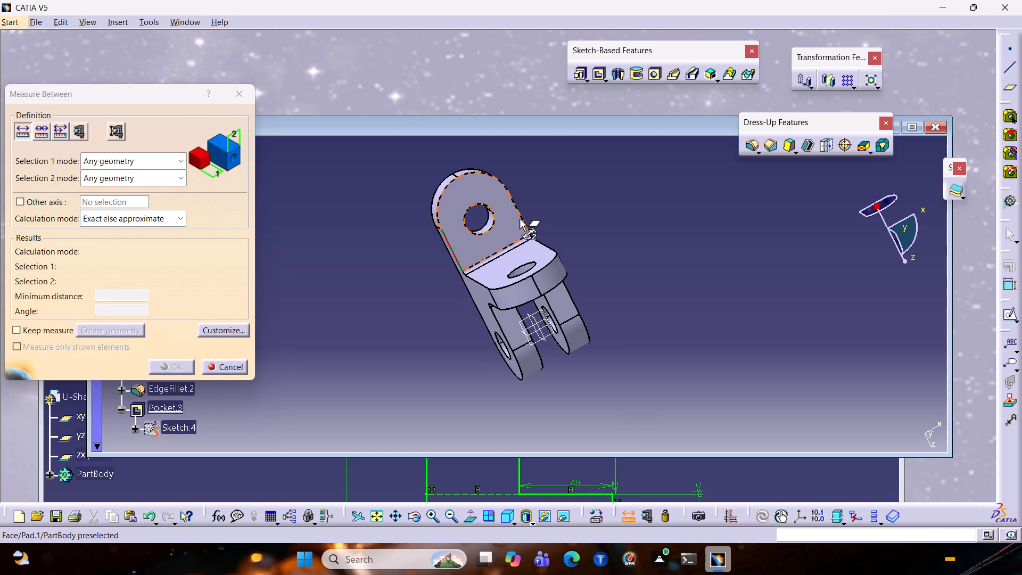
click(521, 216)
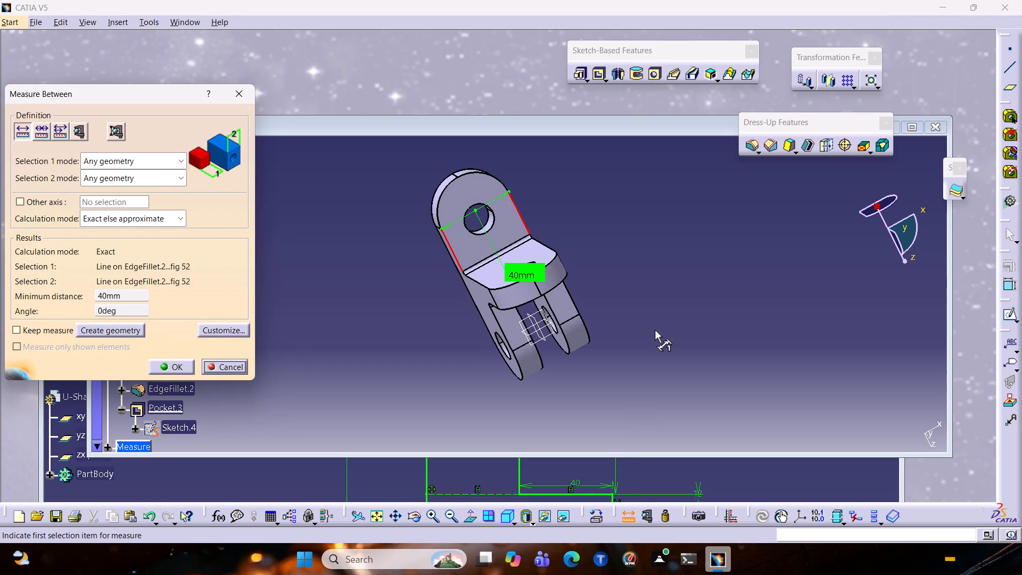
key(Escape)
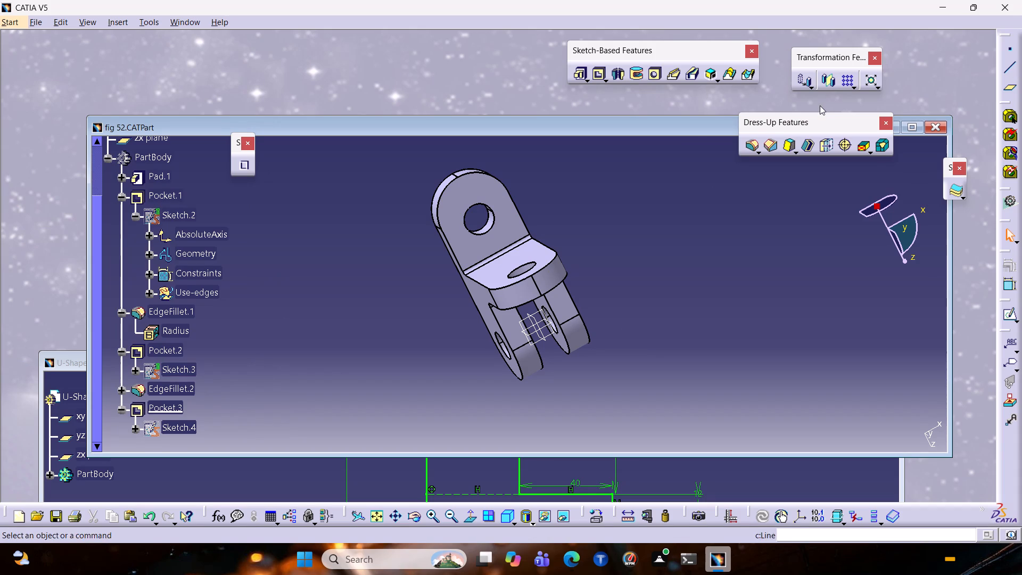
Move the fig 52 window aside and switch back to the U-Shaped Fork Bracket with Rounded Mounting Holes part, maximized.
drag(696, 130, 549, 136)
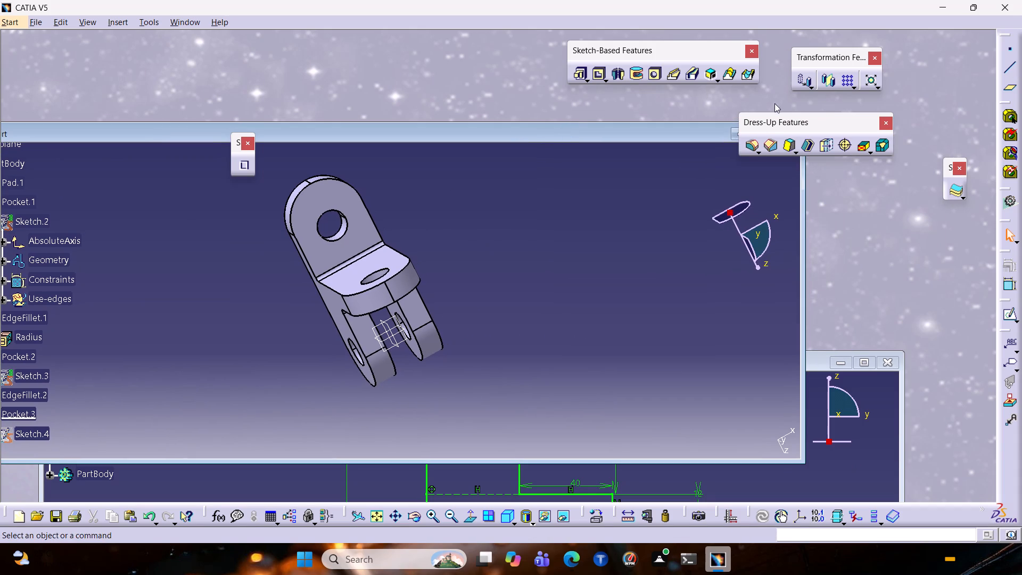
click(735, 134)
click(732, 138)
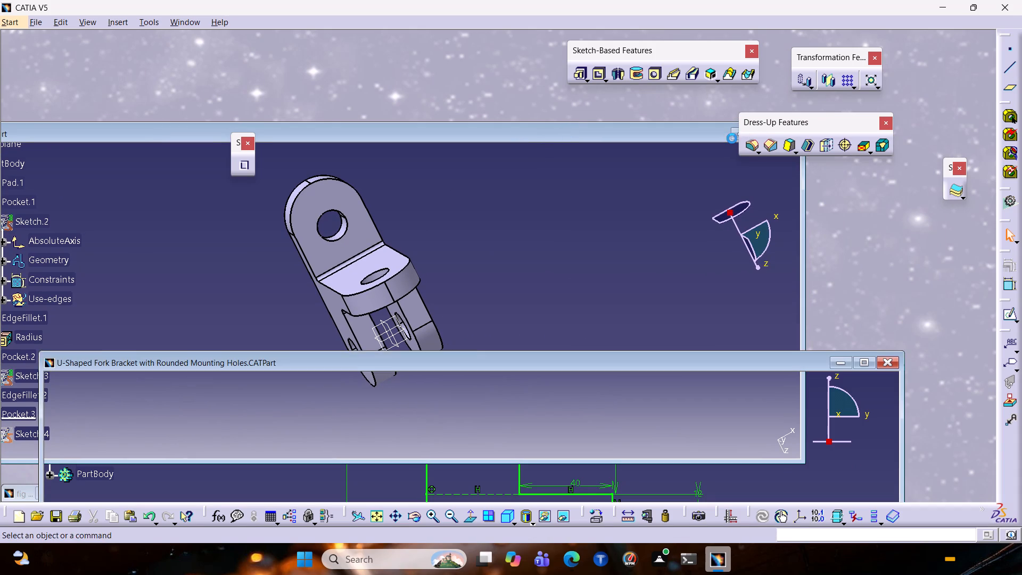
click(866, 388)
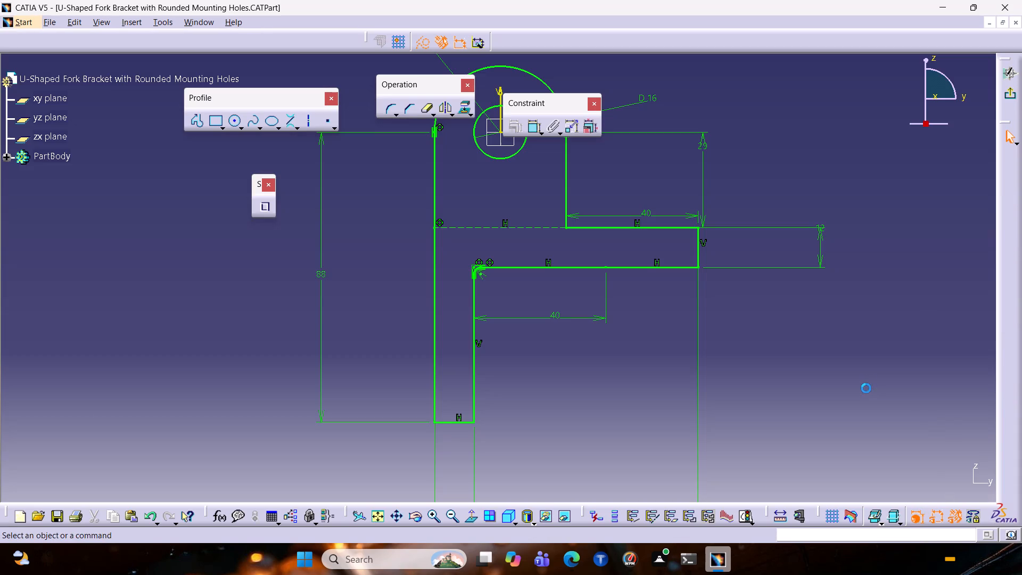
Start a Corner between the short vertical edge and the arm's upper edge, with construction element mode switched off.
middle_drag(617, 172, 598, 253)
scroll(617, 178, down, 1)
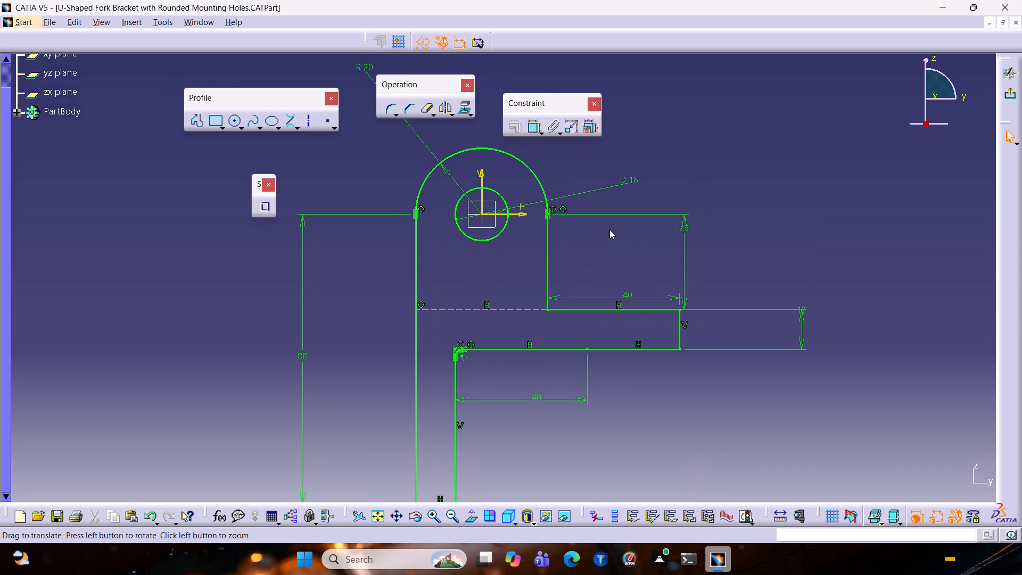
ctrl+middle_drag(647, 199, 632, 218)
scroll(632, 219, down, 1)
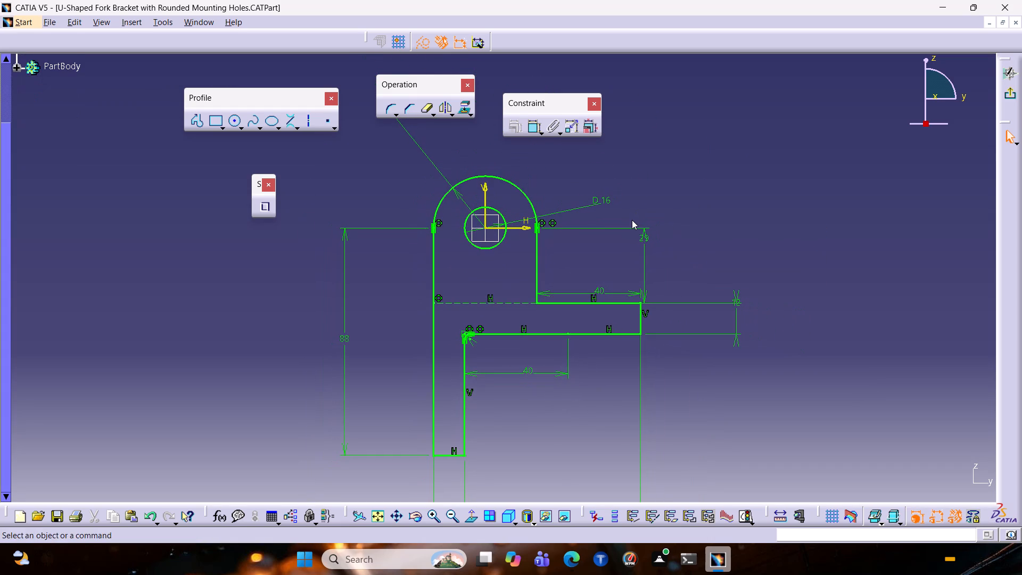
middle_drag(582, 255, 593, 208)
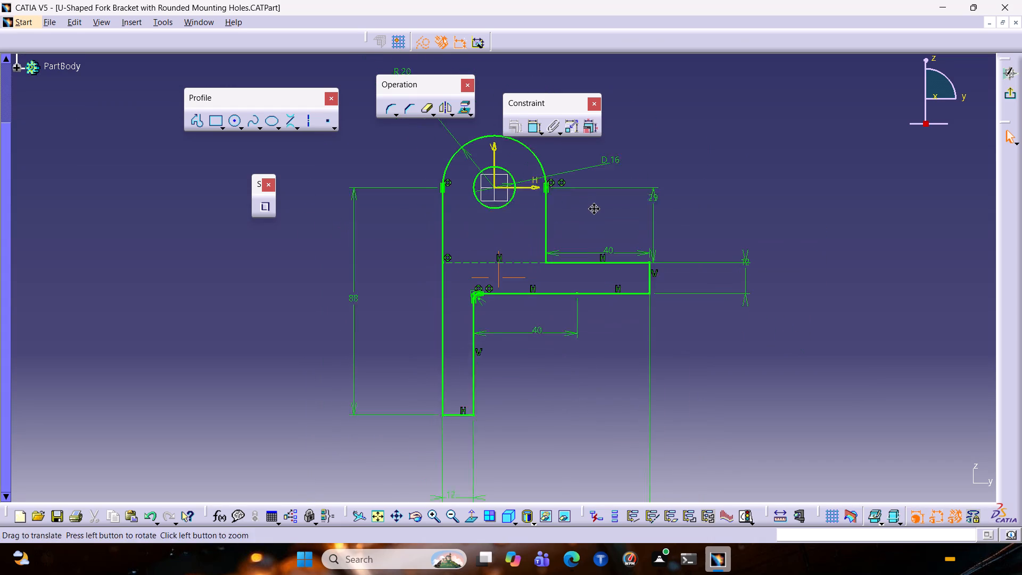
middle_drag(593, 208, 594, 202)
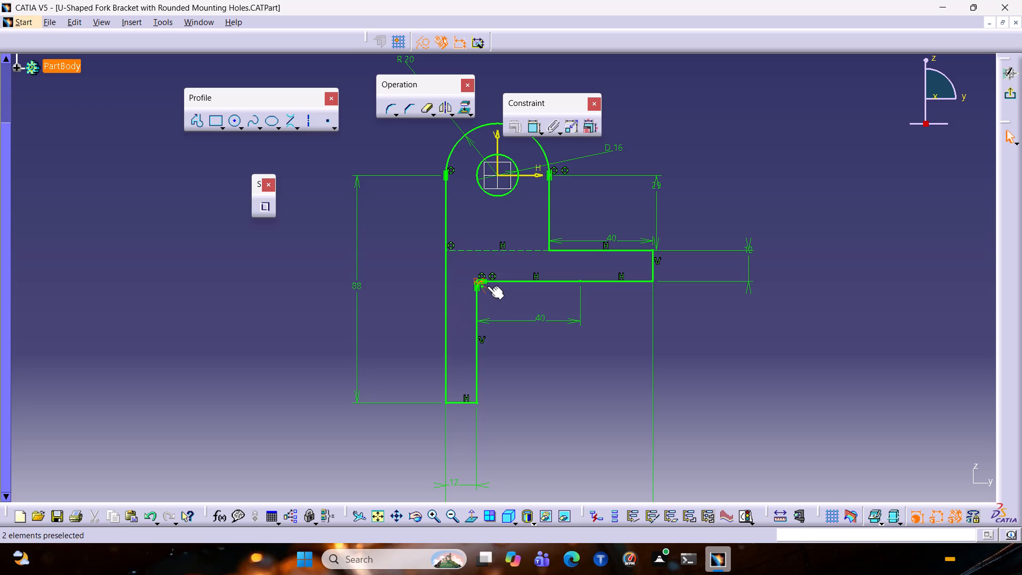
click(551, 235)
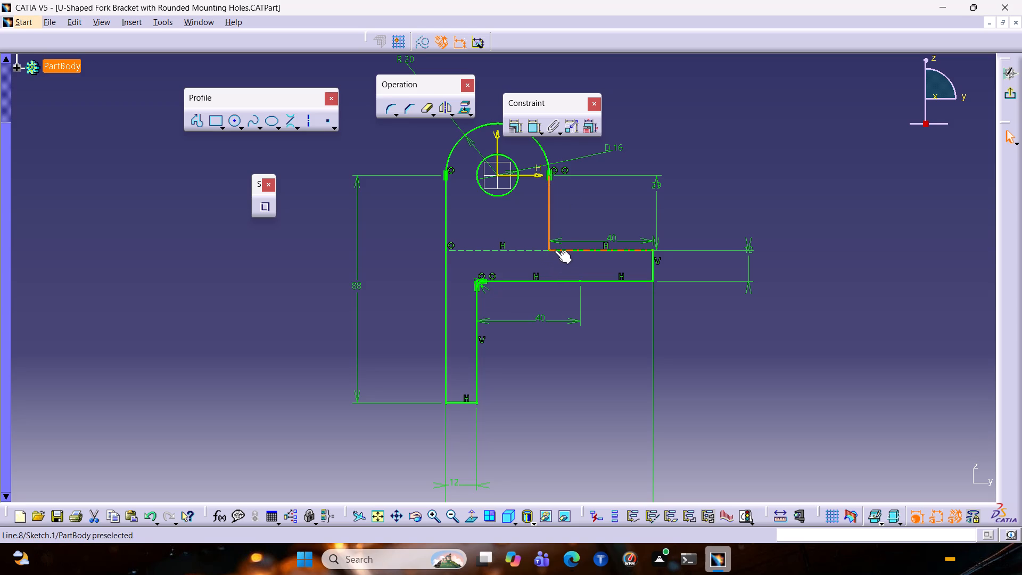
ctrl+click(555, 250)
click(384, 109)
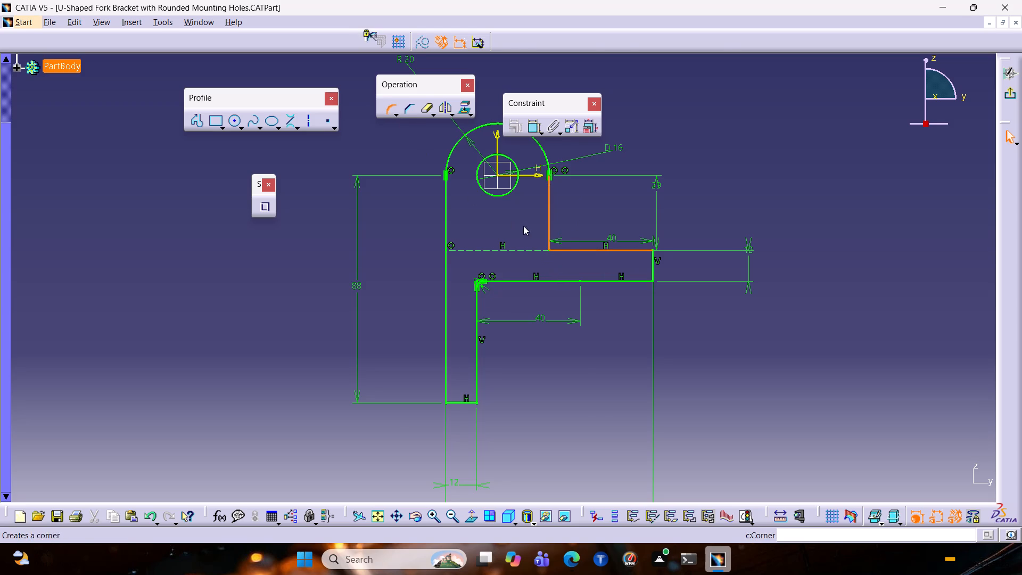
click(430, 44)
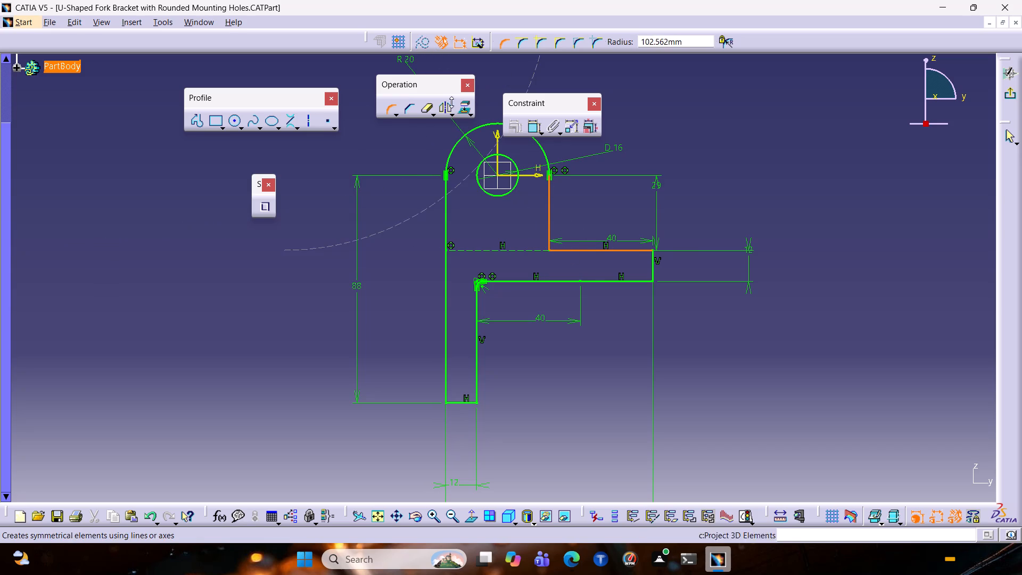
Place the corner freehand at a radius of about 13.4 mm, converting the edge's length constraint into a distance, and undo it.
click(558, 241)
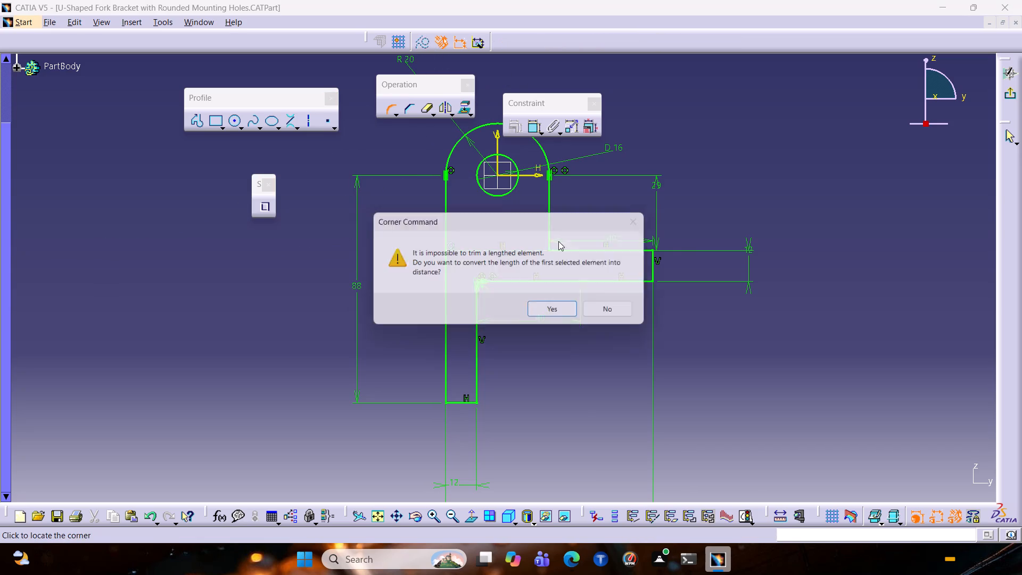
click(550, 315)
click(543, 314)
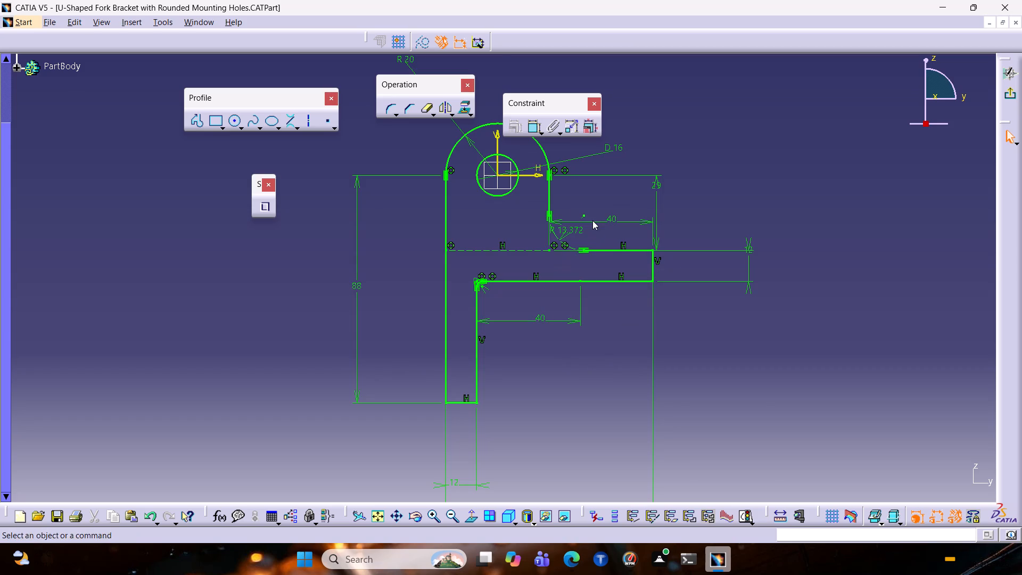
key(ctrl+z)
Round the junction of the short vertical edge and the arm's upper edge with a 3 mm corner, converting length to distance, and exit the sketch.
click(385, 109)
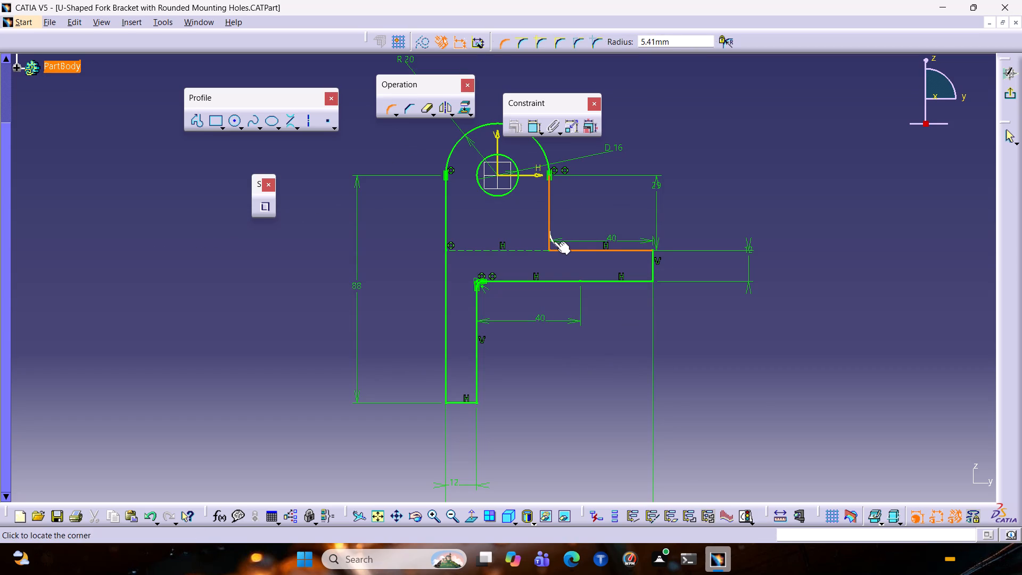
key(3)
key(Return)
key(Return)
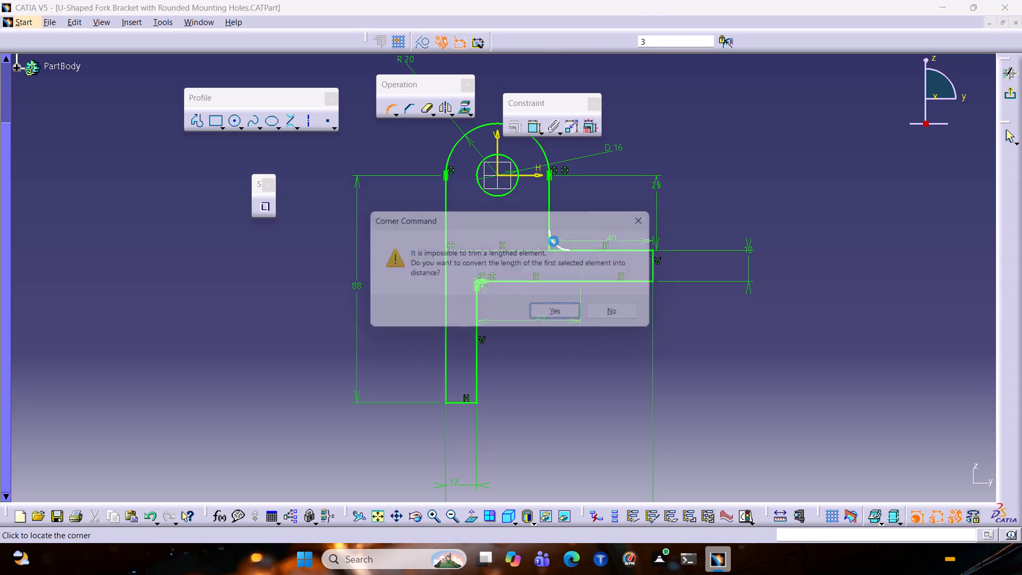
key(Return)
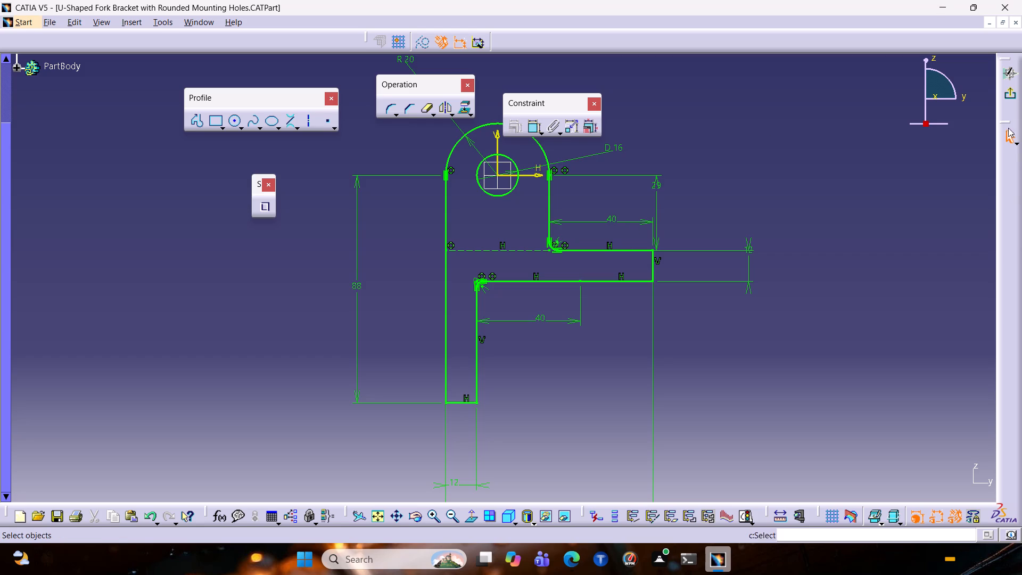
click(1015, 97)
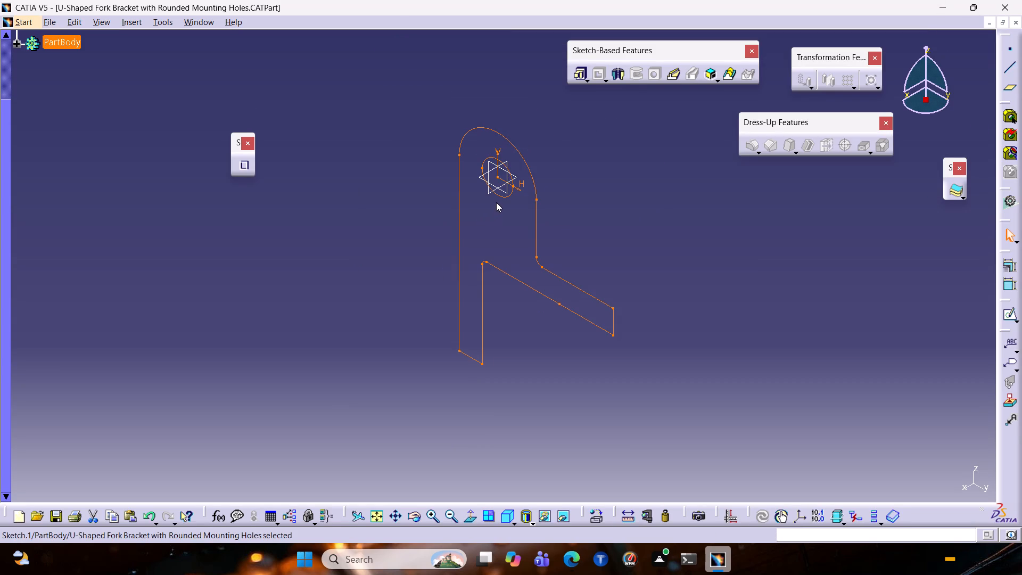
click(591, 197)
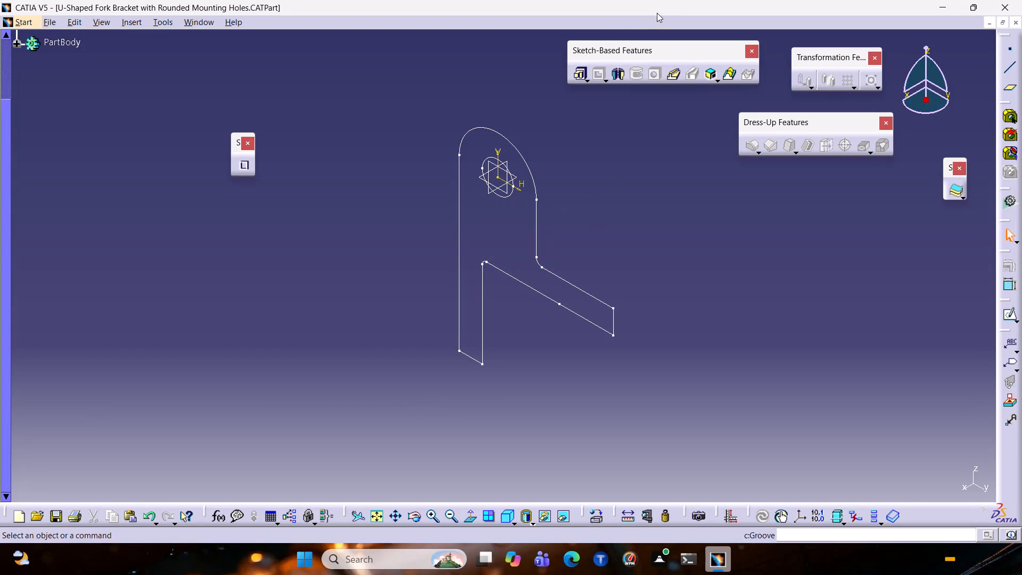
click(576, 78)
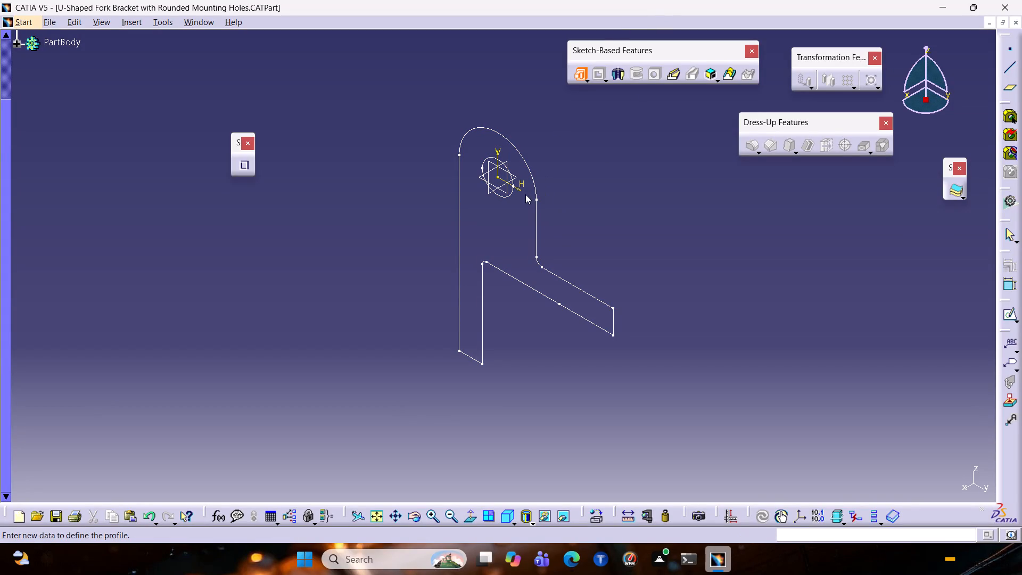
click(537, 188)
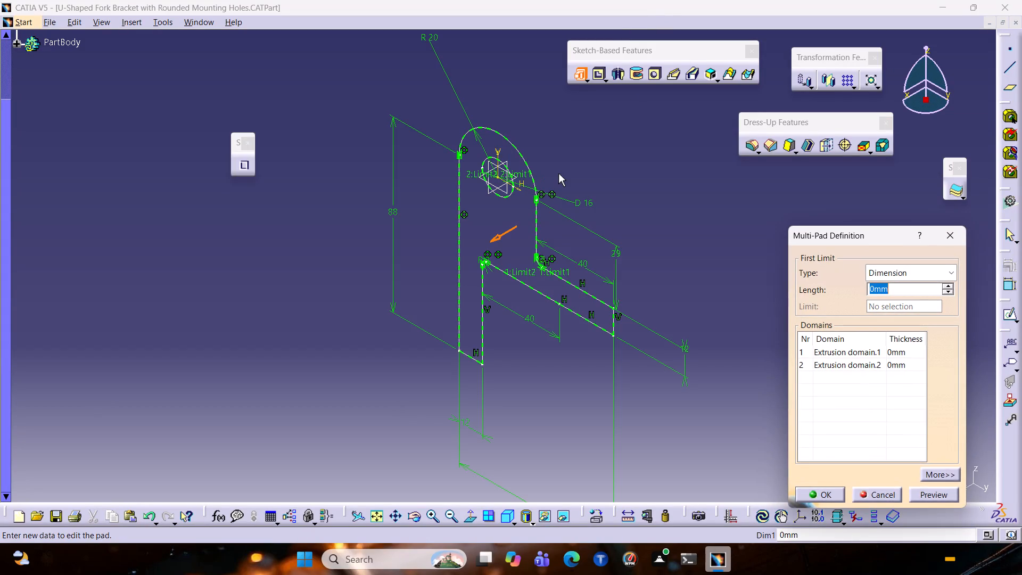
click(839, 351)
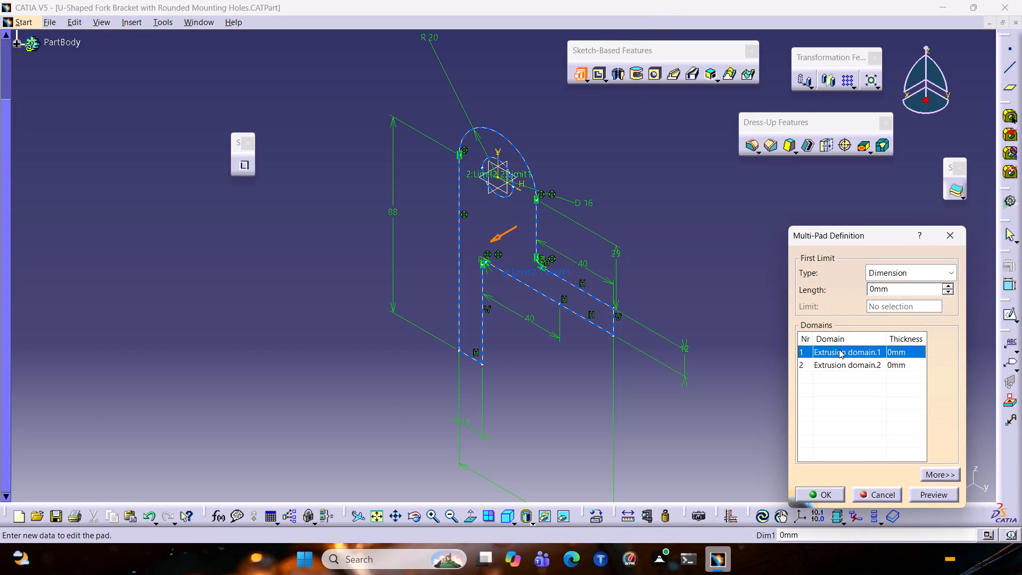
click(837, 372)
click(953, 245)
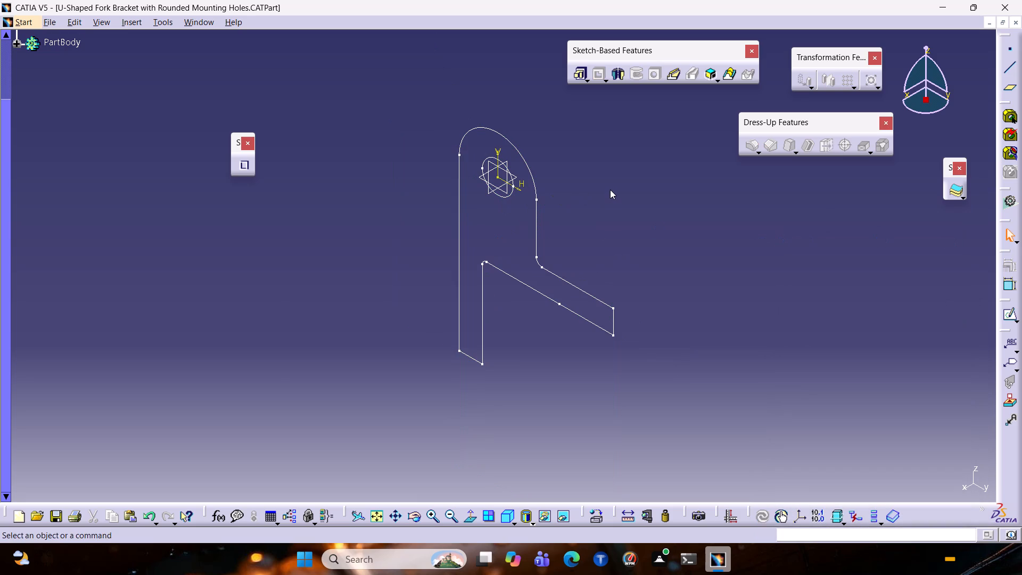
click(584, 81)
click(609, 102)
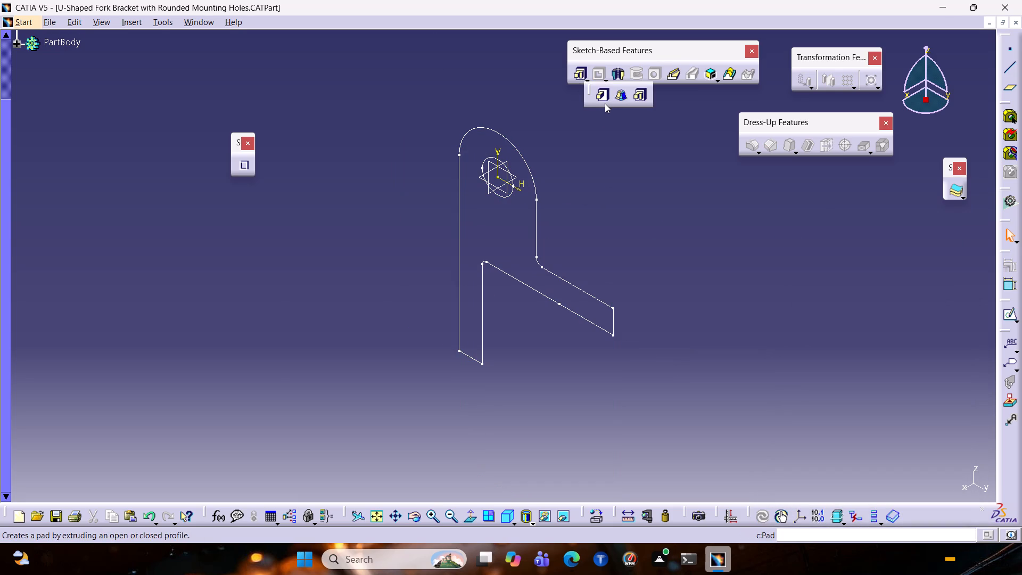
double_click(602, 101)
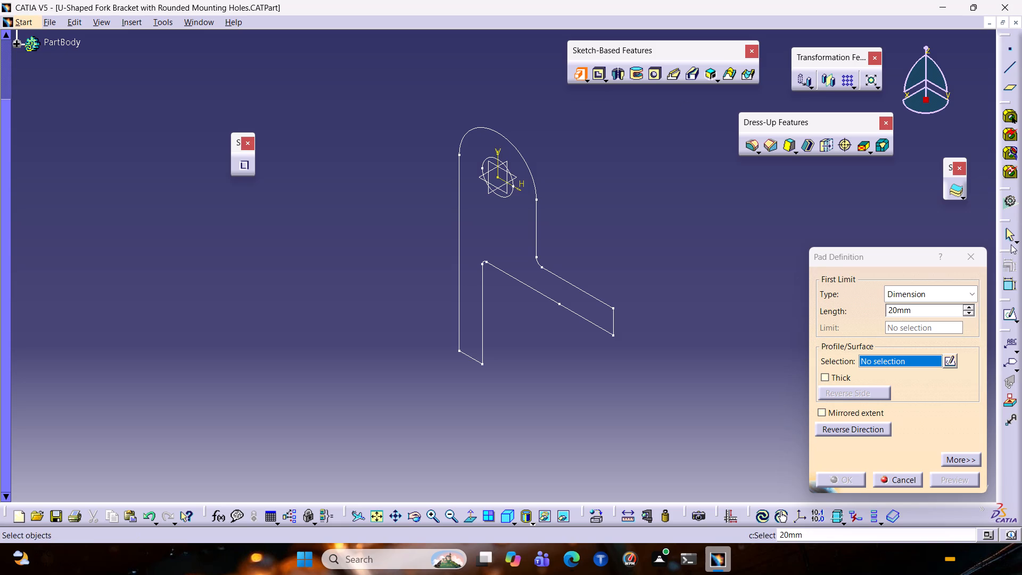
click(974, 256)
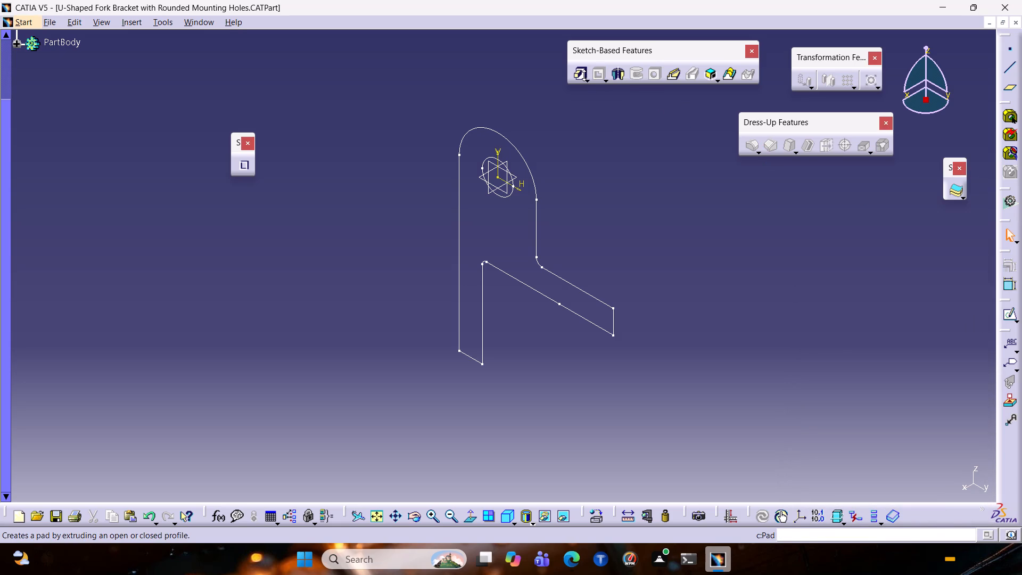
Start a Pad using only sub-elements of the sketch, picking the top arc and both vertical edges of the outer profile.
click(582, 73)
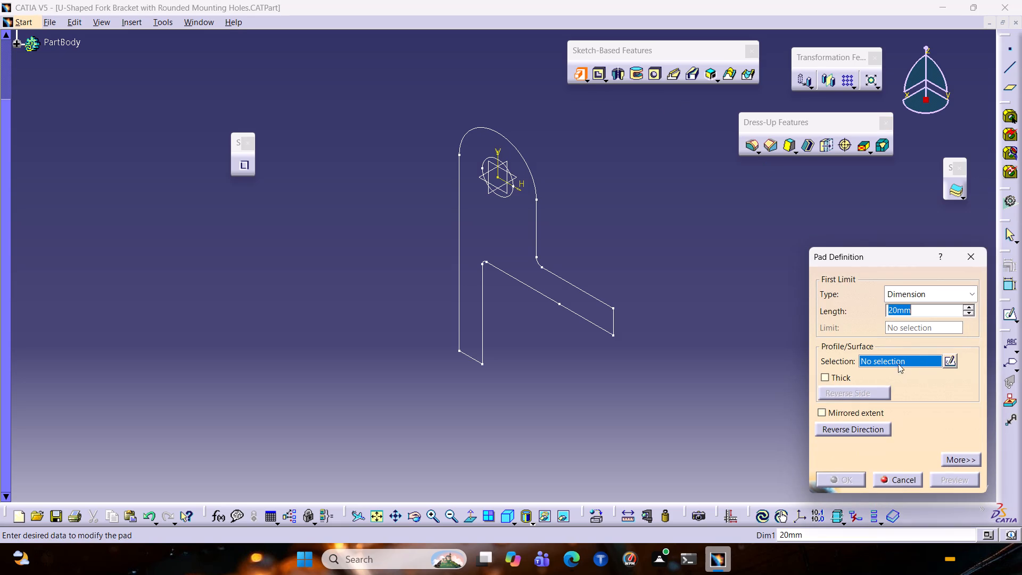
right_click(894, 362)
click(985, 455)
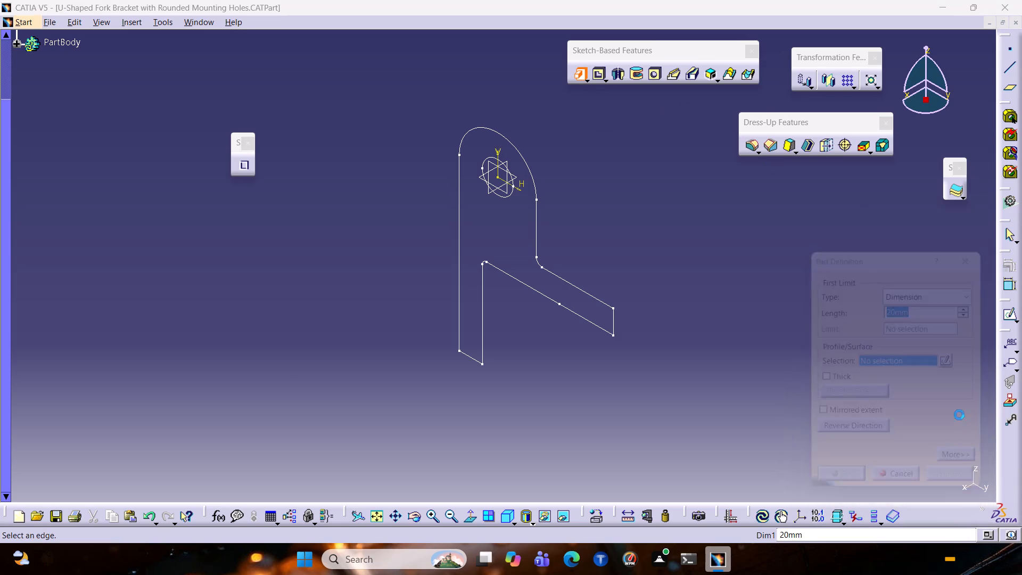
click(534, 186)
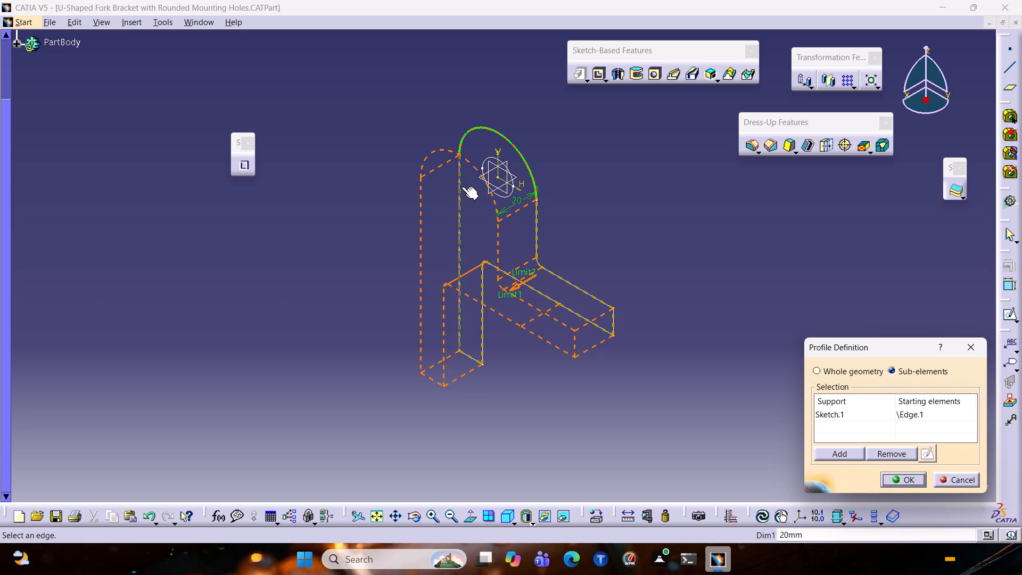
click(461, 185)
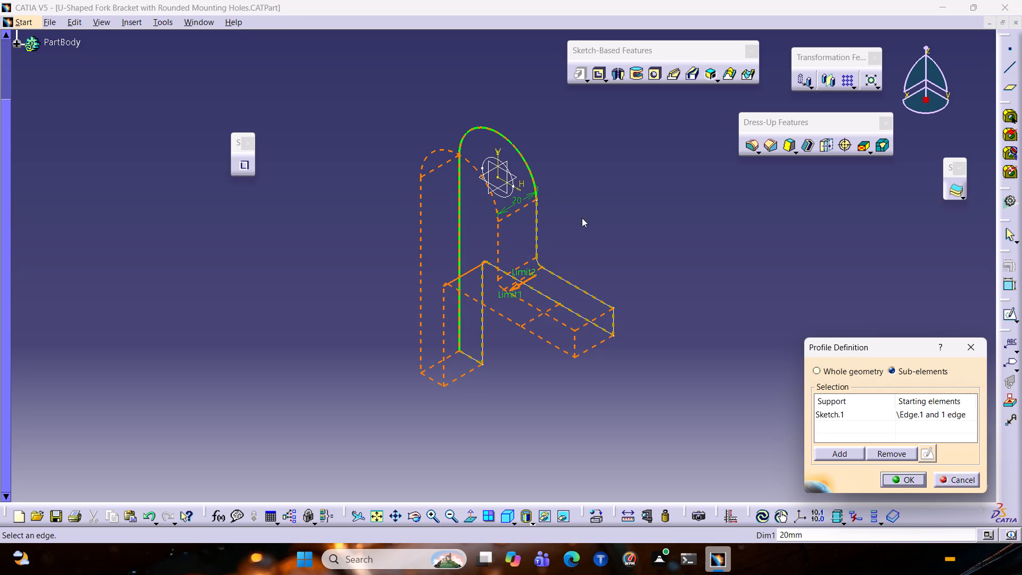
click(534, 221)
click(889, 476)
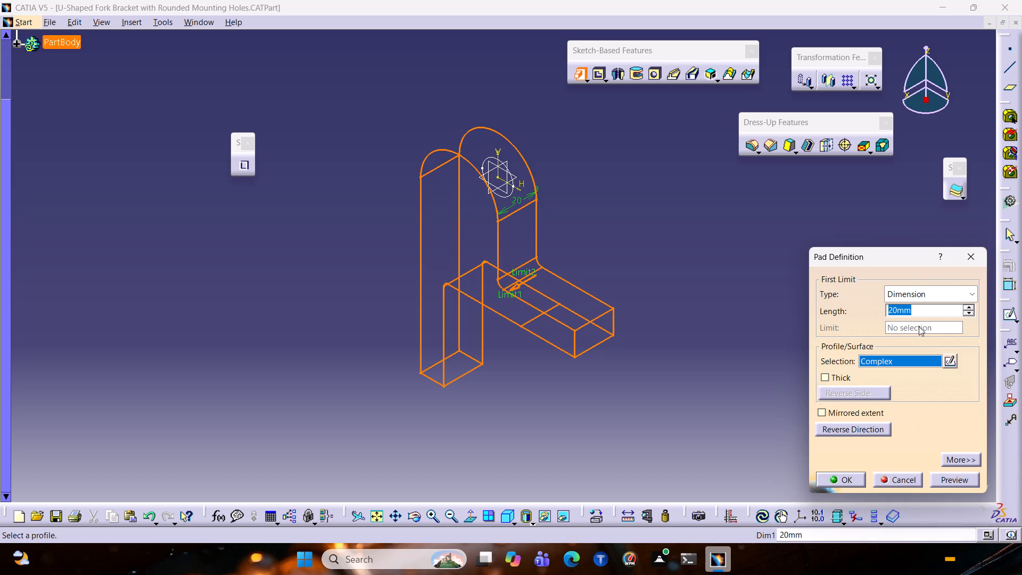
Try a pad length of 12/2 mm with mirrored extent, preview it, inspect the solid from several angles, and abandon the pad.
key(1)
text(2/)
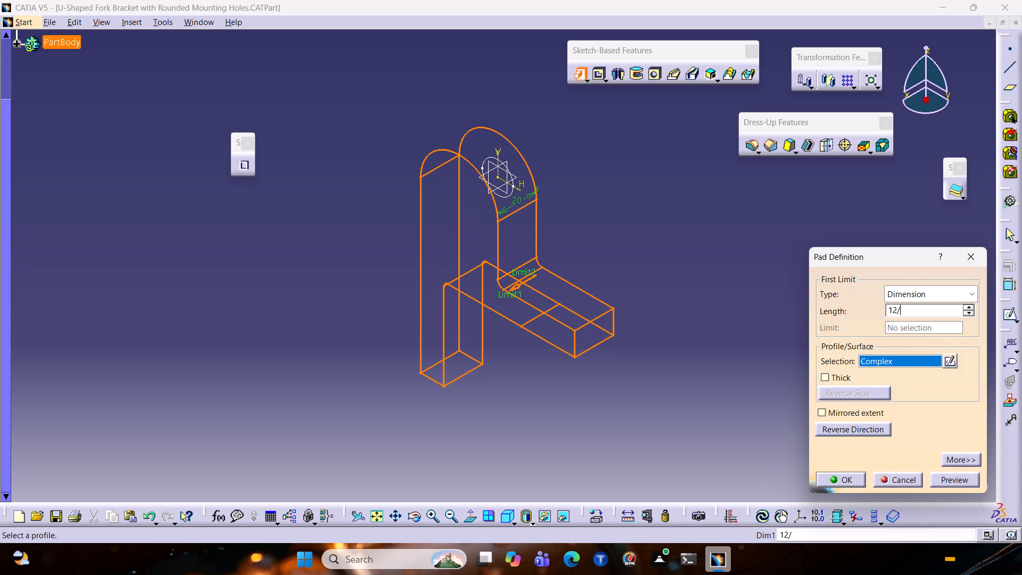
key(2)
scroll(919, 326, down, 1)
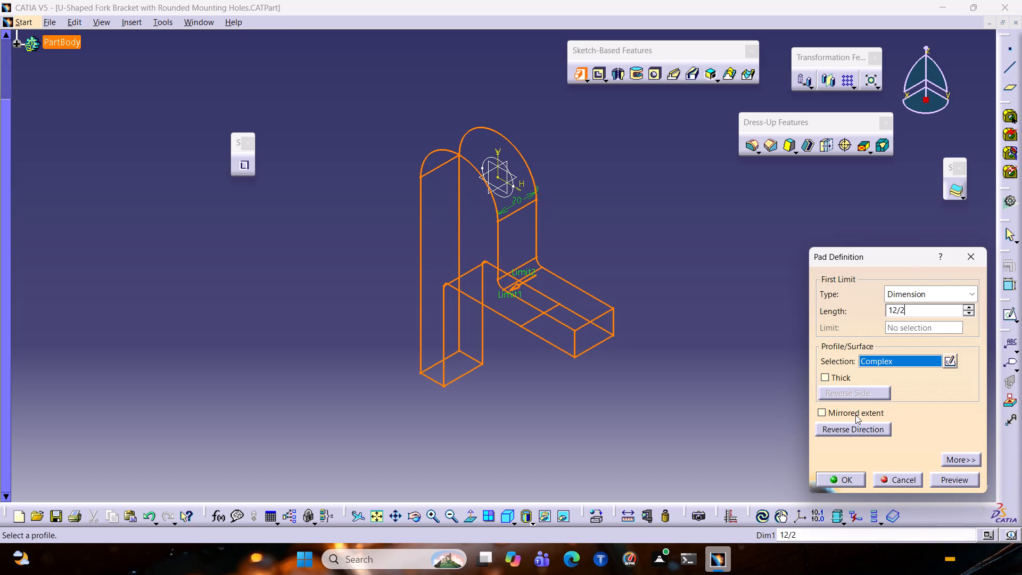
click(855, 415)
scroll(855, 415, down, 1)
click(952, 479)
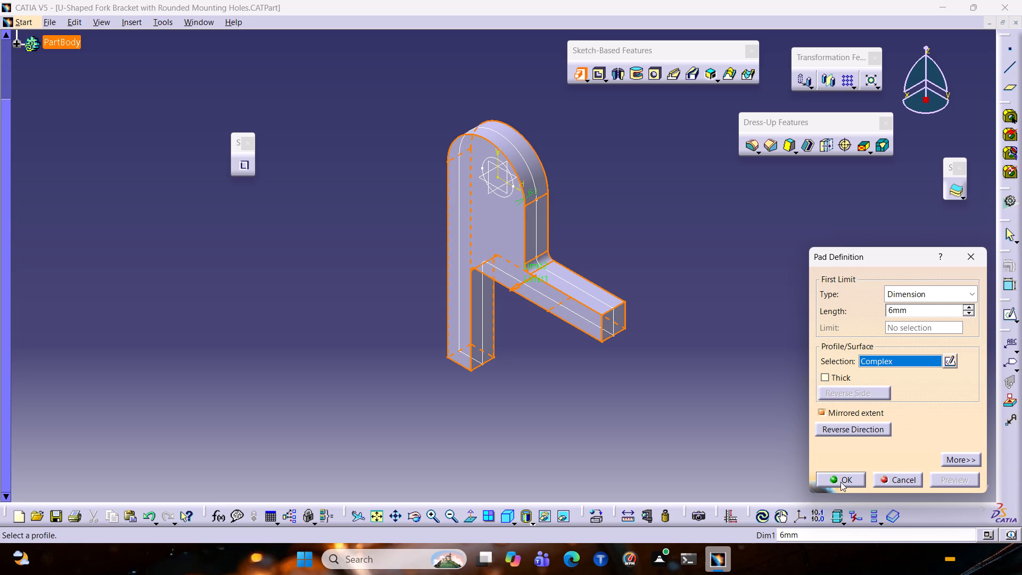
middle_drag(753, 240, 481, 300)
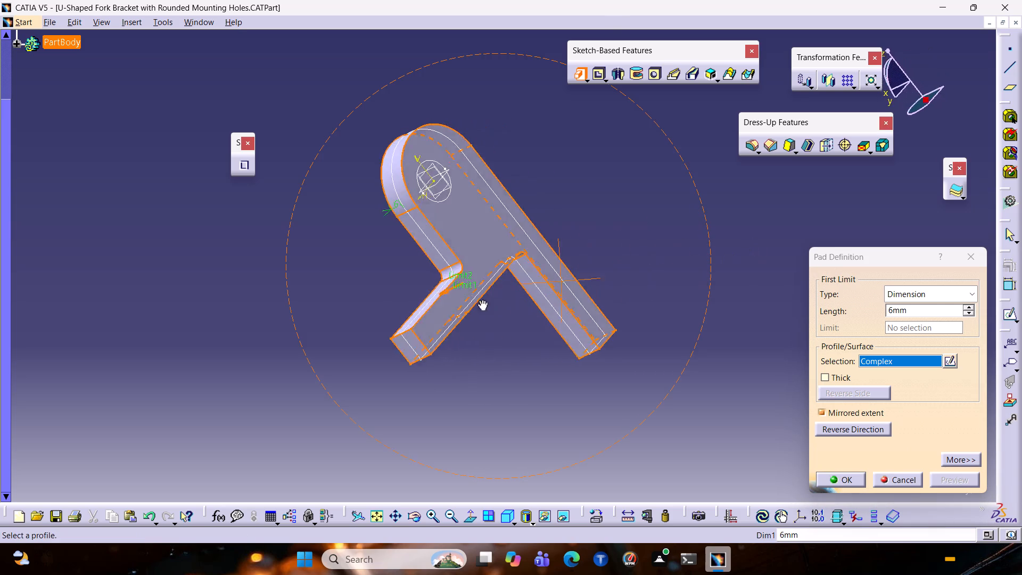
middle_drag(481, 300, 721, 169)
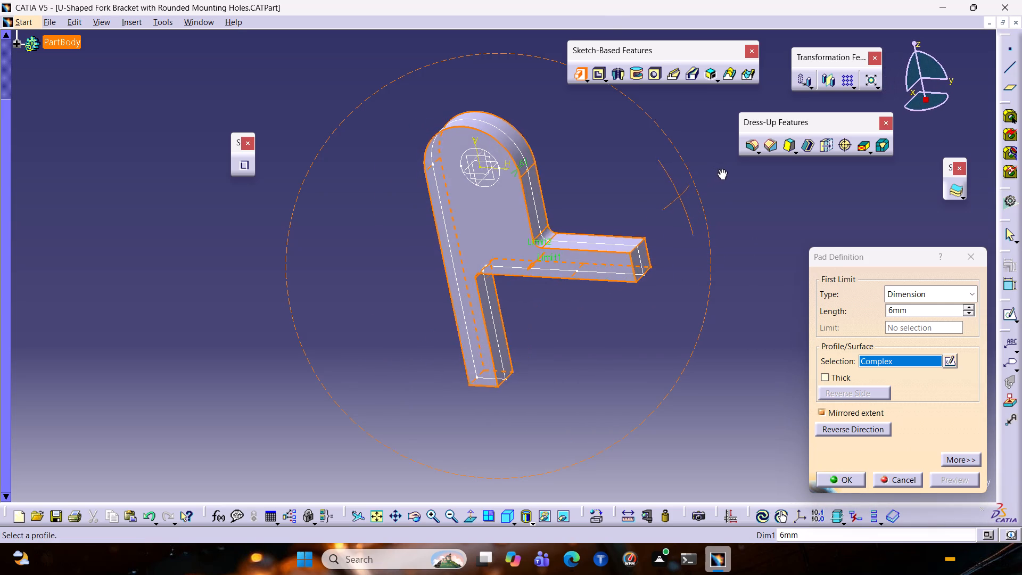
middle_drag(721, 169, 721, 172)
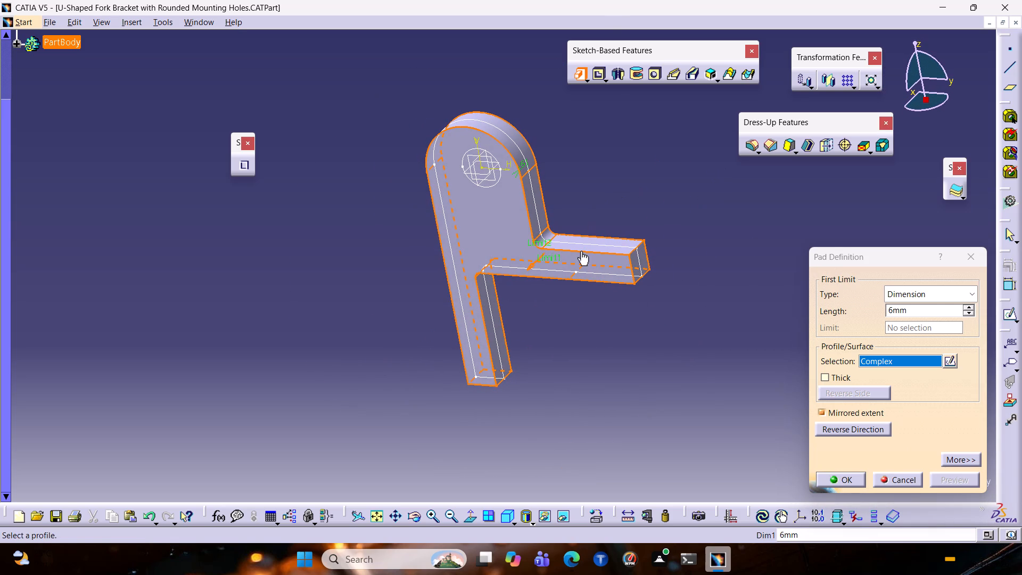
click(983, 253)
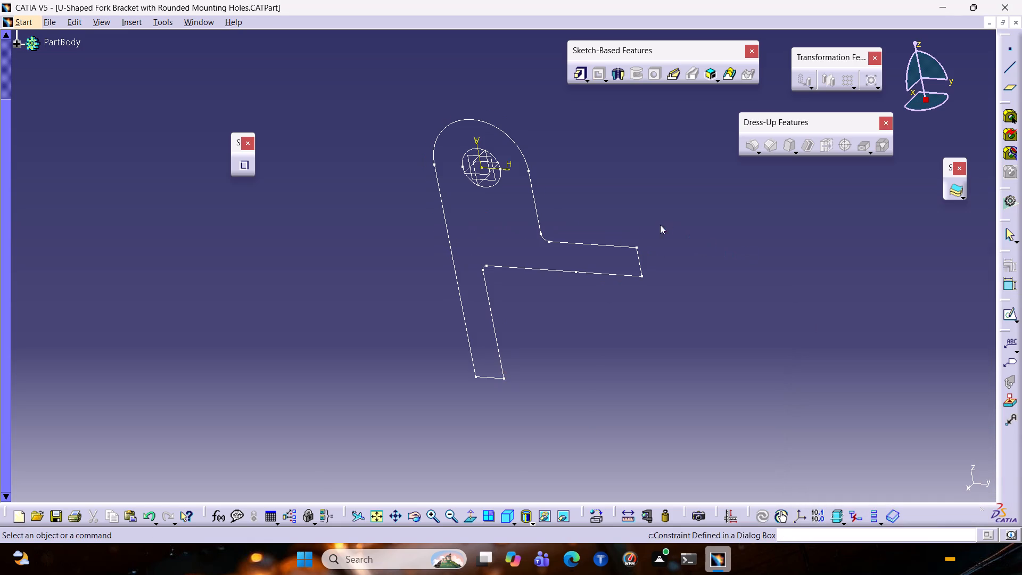
Reopen the bracket's side profile sketch for editing.
double_click(540, 229)
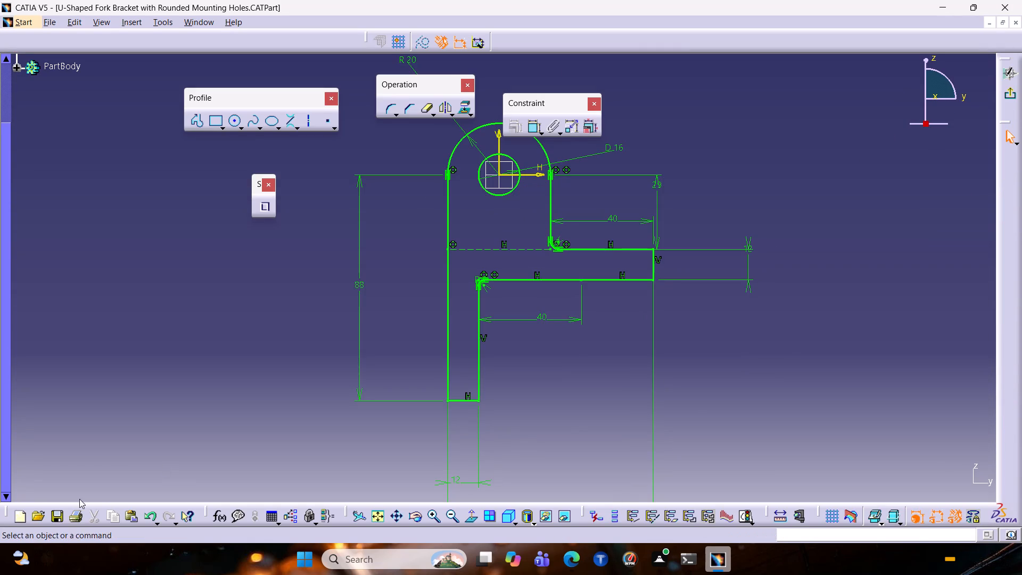
scroll(83, 463, down, 2)
scroll(31, 481, up, 2)
Switch to the fig 52 part and maximize it, docking the Dress-Up Features toolbar above the model view so it is out of the way.
click(1002, 21)
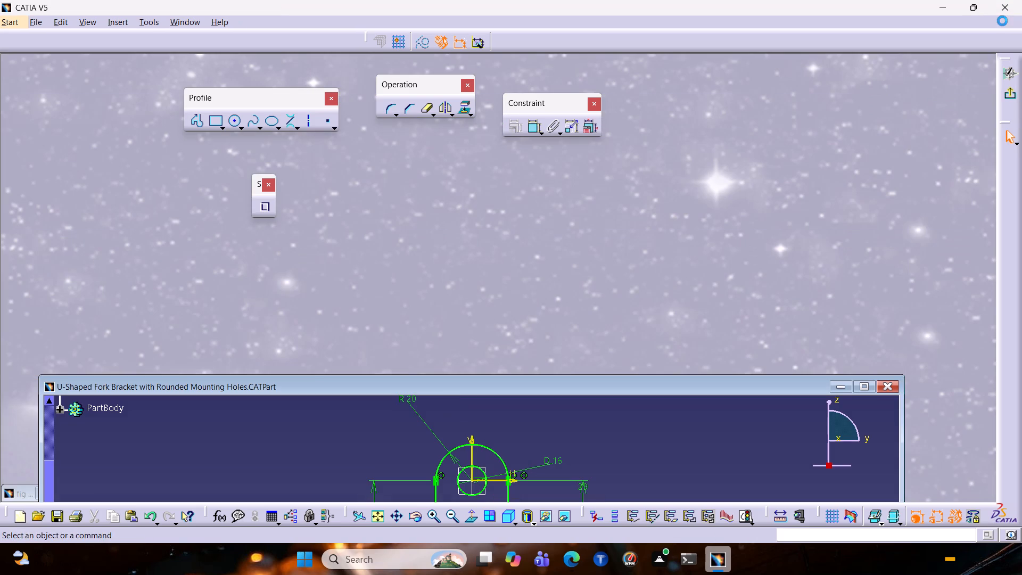
drag(549, 396, 567, 263)
drag(580, 383, 599, 160)
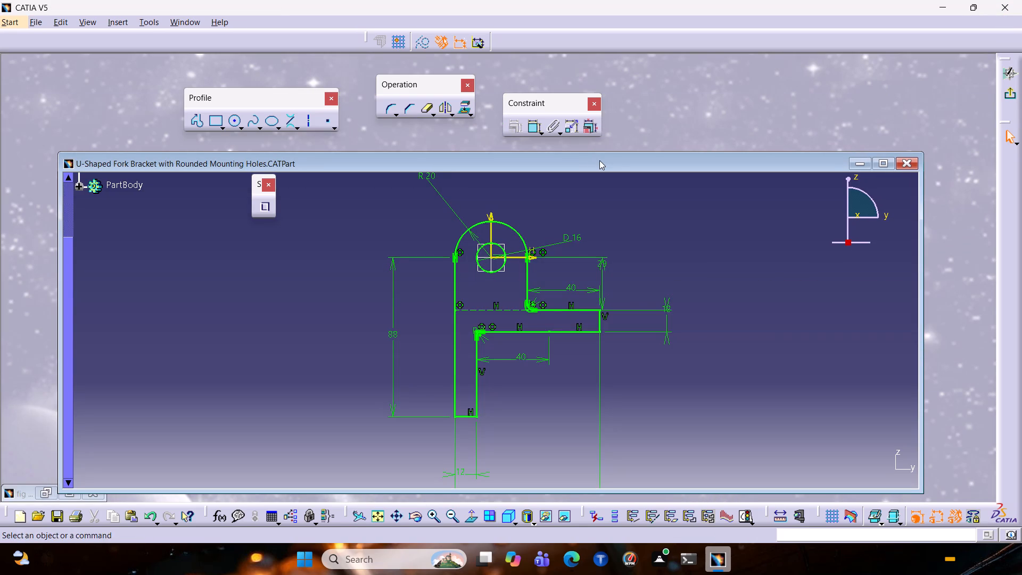
scroll(384, 391, up, 1)
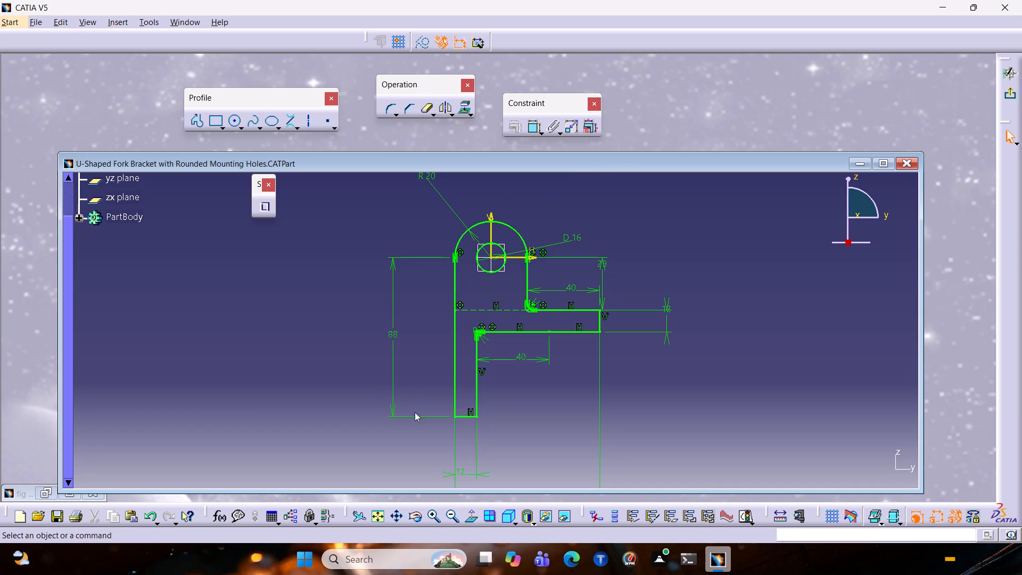
click(76, 498)
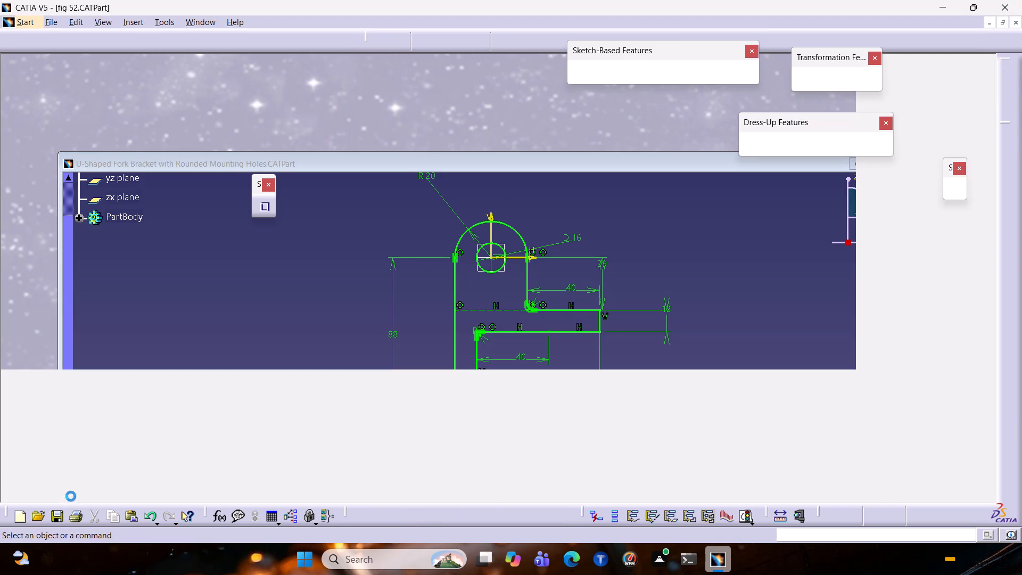
middle_drag(436, 351, 602, 367)
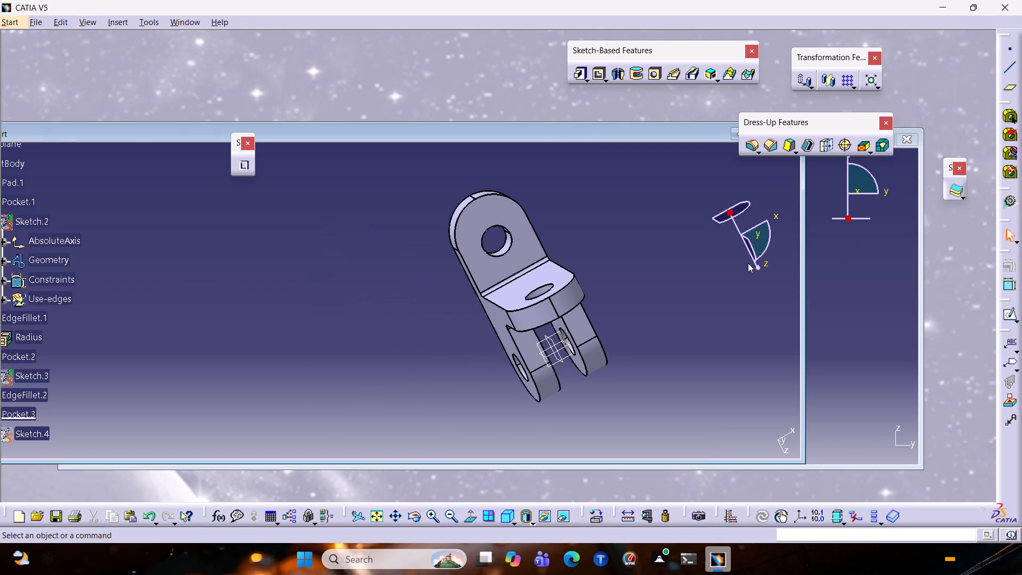
drag(801, 121, 421, 29)
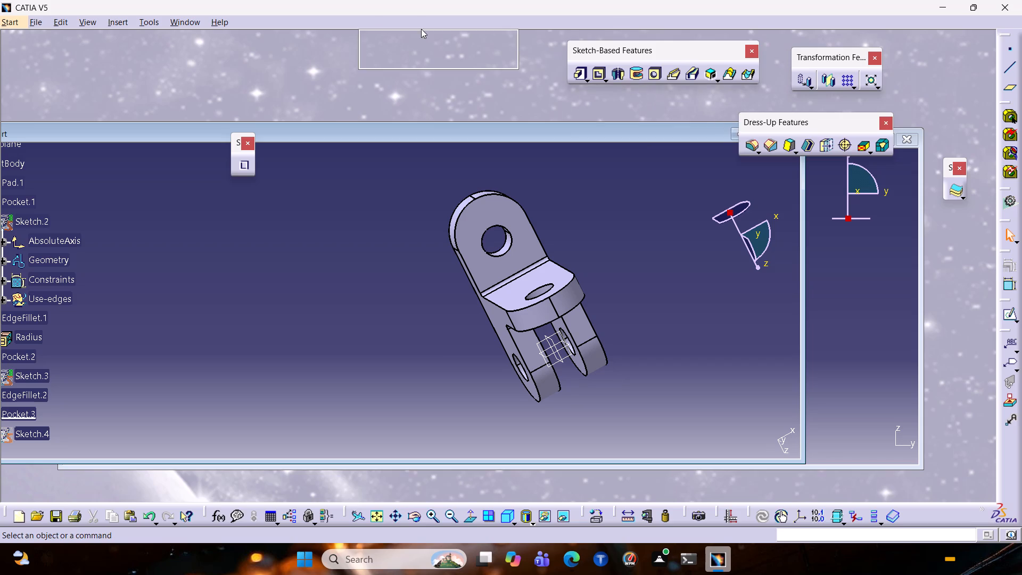
drag(421, 29, 418, 20)
click(761, 159)
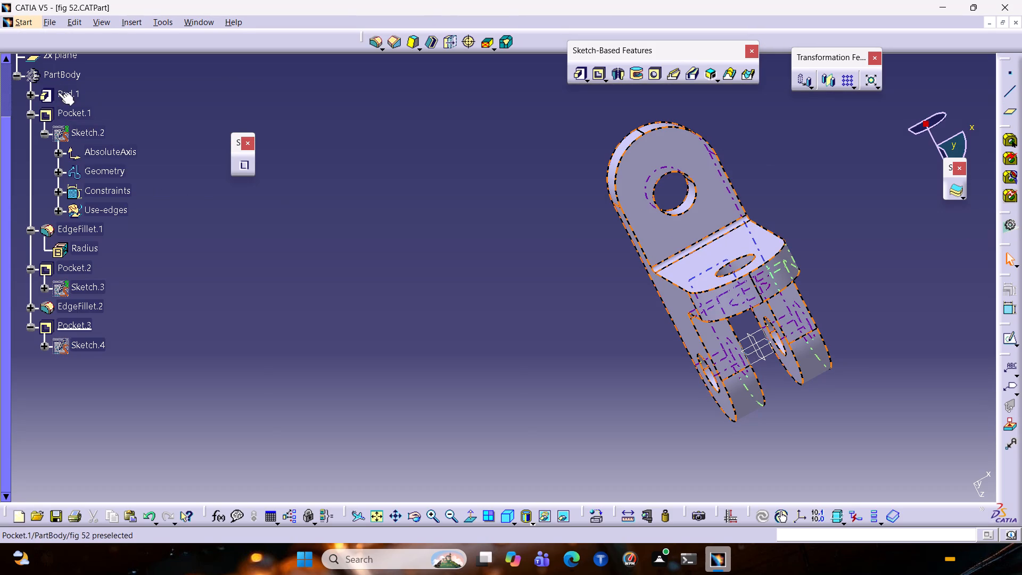
Open Sketch.1 of Pad.1 in fig 52 to examine the reference profile and its dimensions.
click(59, 92)
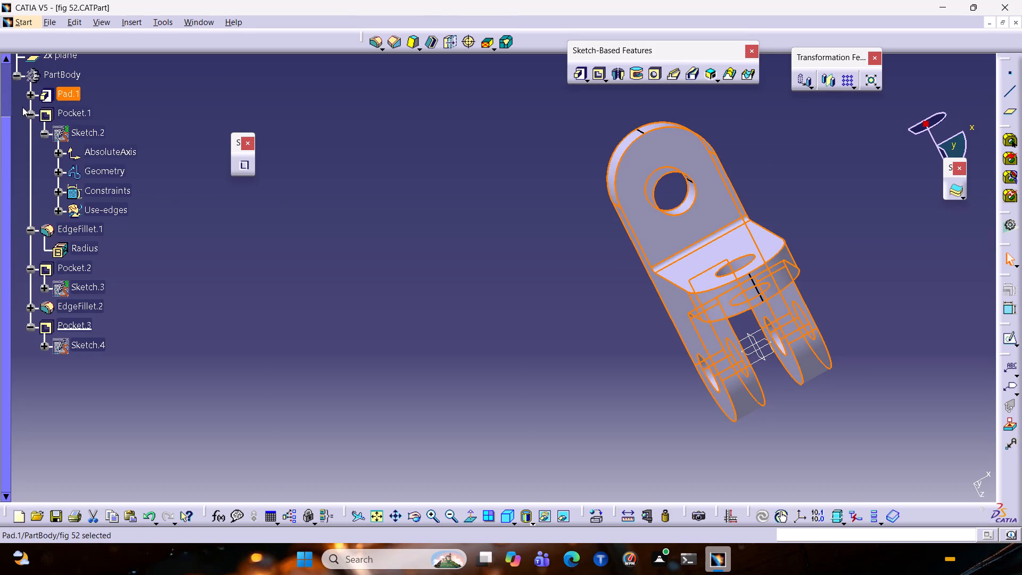
click(34, 97)
double_click(71, 111)
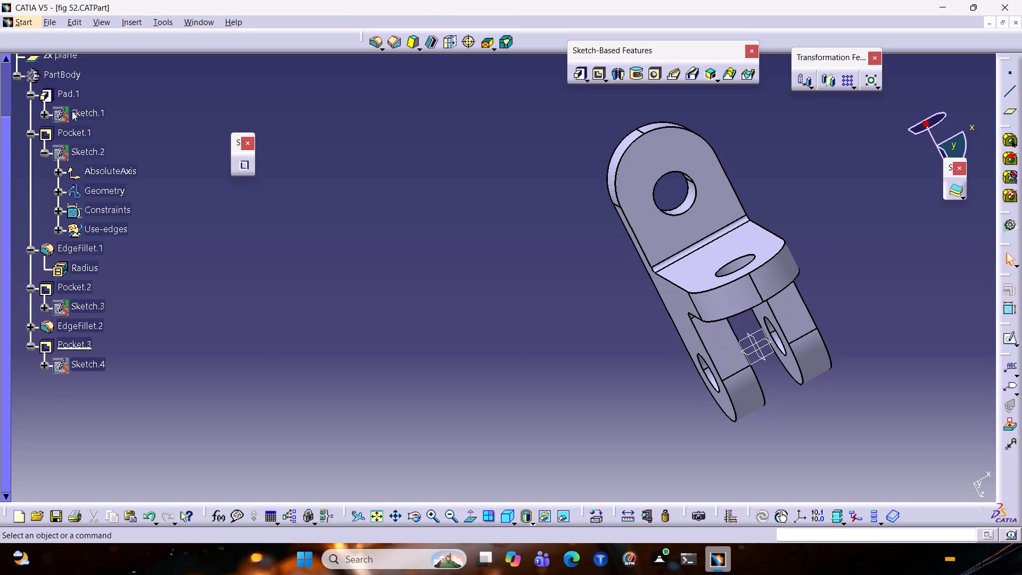
double_click(88, 113)
double_click(92, 115)
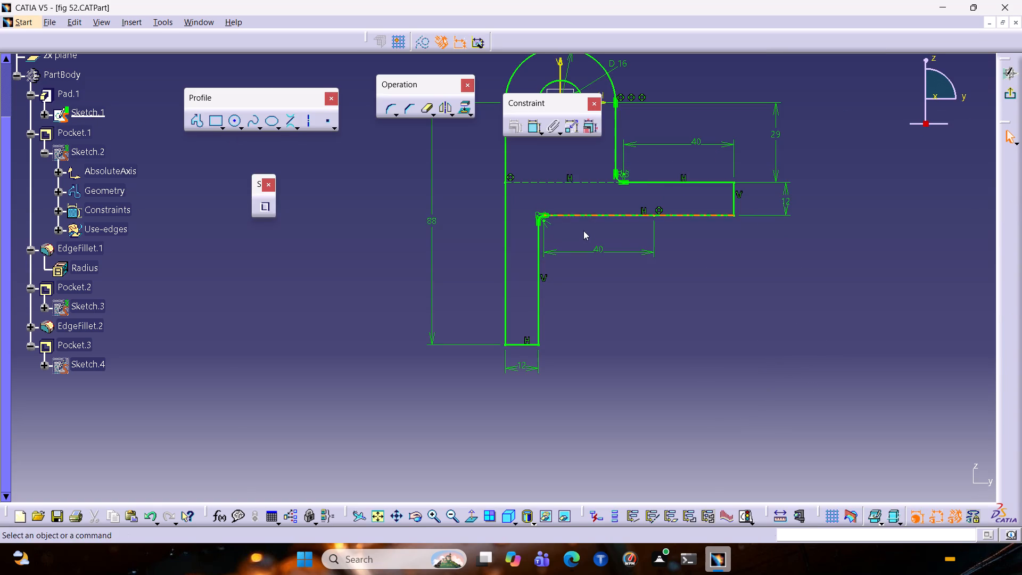
middle_drag(689, 166, 689, 217)
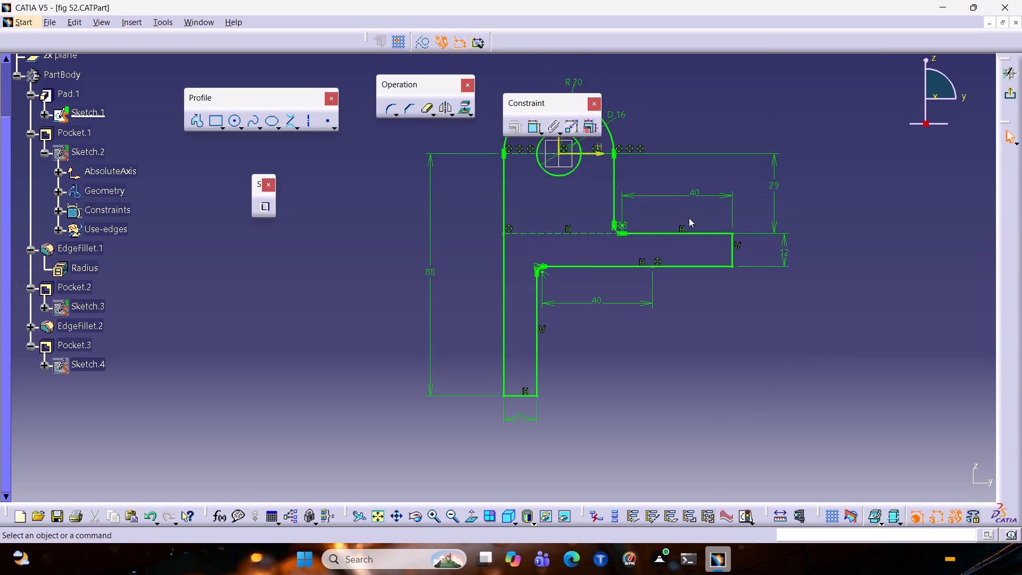
Restore the fig 52 window and arrange it and the U-Shaped Fork Bracket window to compare their profile sketches.
ctrl+middle_drag(689, 218, 682, 233)
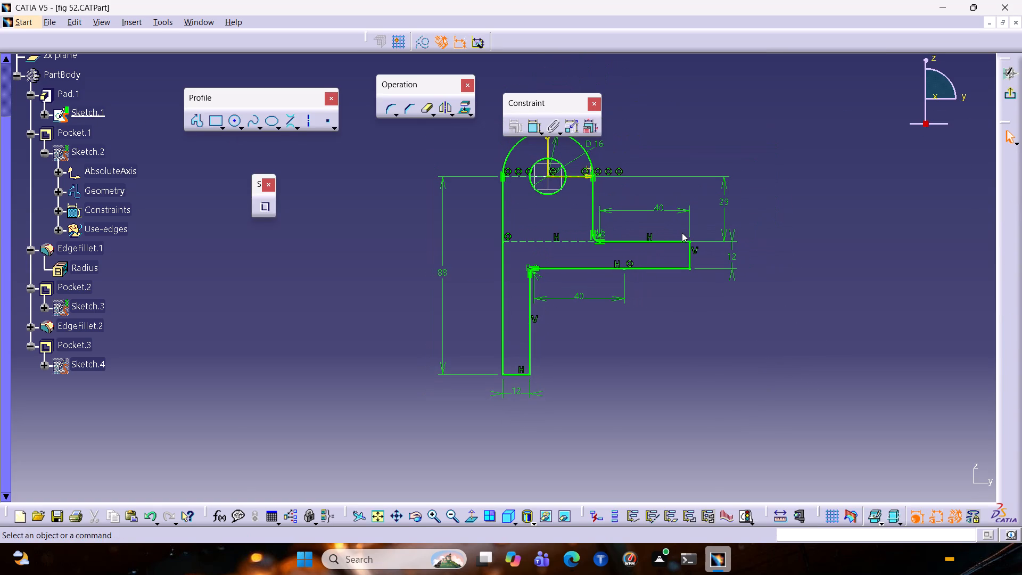
click(1000, 26)
drag(639, 160, 546, 83)
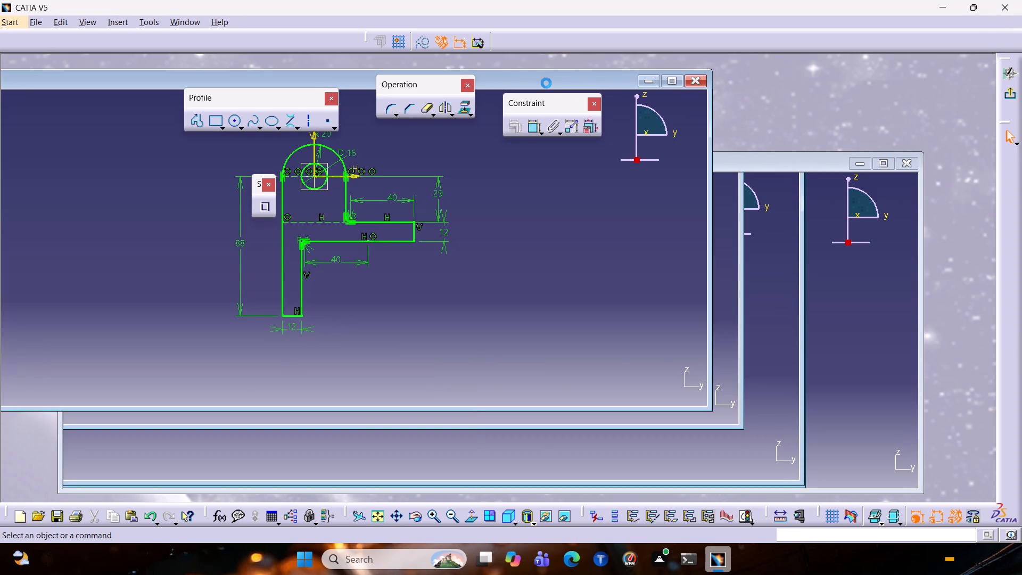
drag(546, 83, 518, 87)
drag(736, 174, 881, 125)
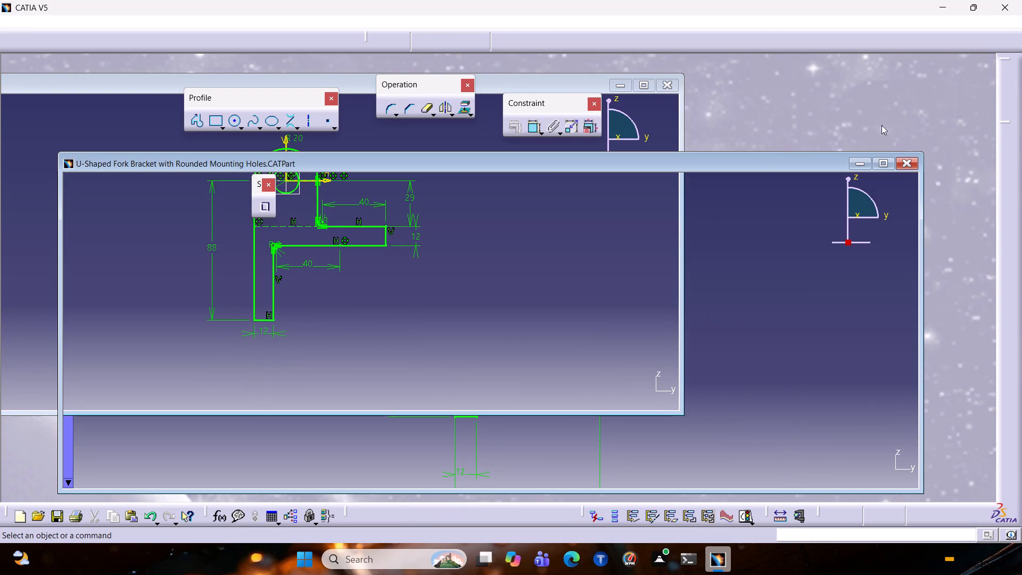
drag(881, 125, 893, 123)
drag(524, 165, 724, 149)
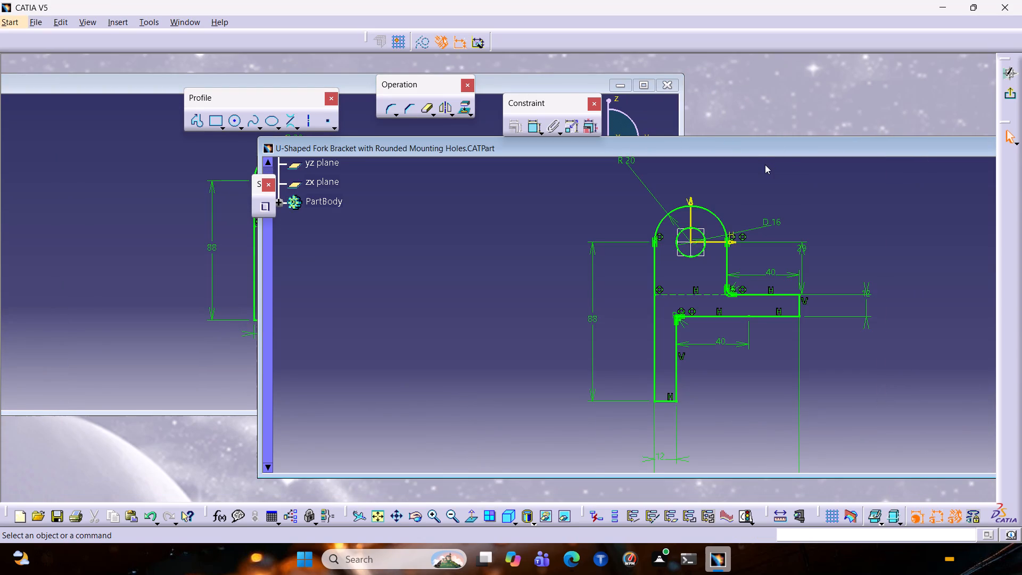
drag(785, 158, 863, 117)
drag(557, 151, 580, 251)
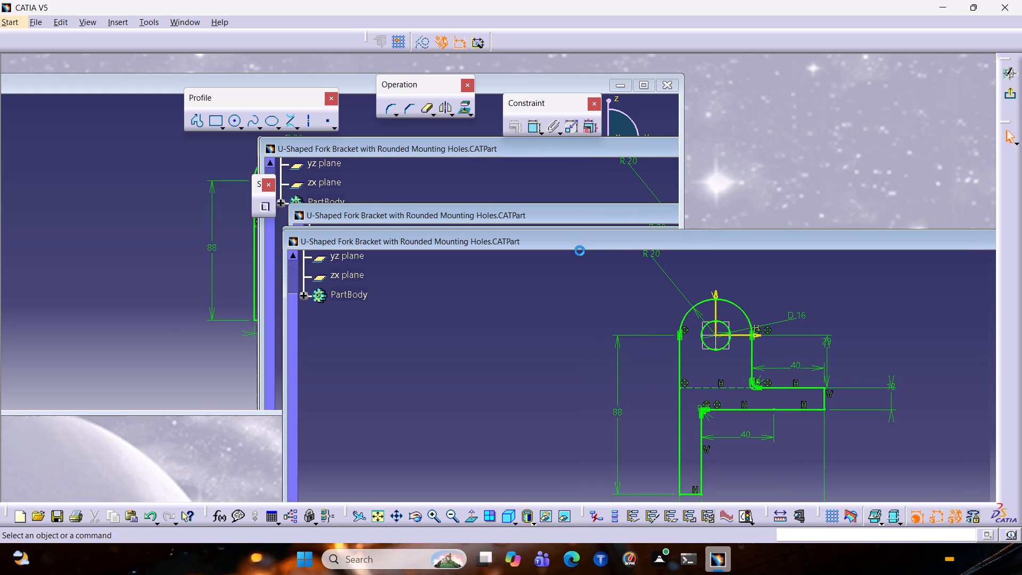
drag(580, 251, 574, 258)
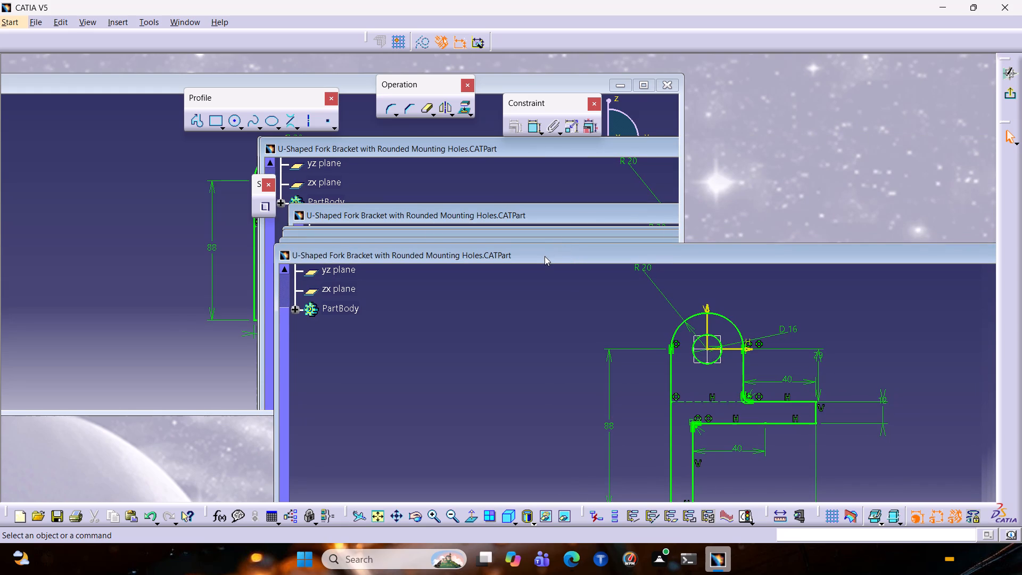
drag(545, 256, 516, 274)
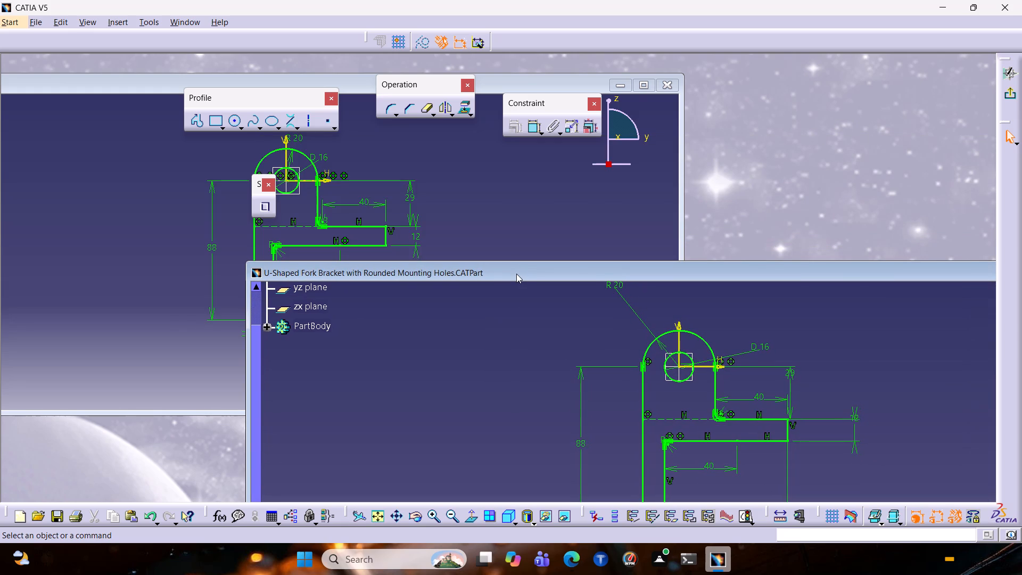
drag(516, 274, 515, 274)
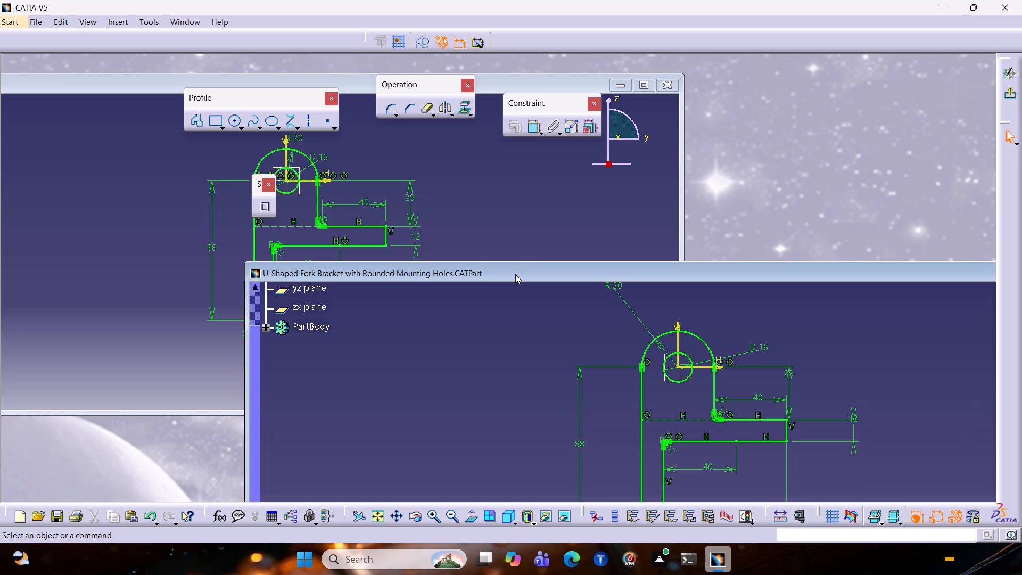
drag(515, 274, 516, 274)
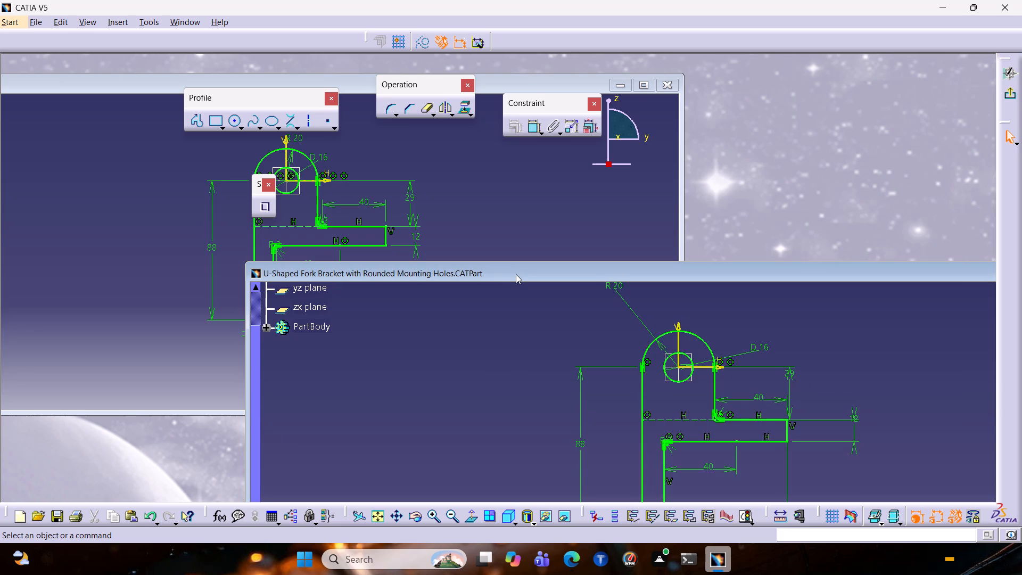
drag(516, 274, 658, 160)
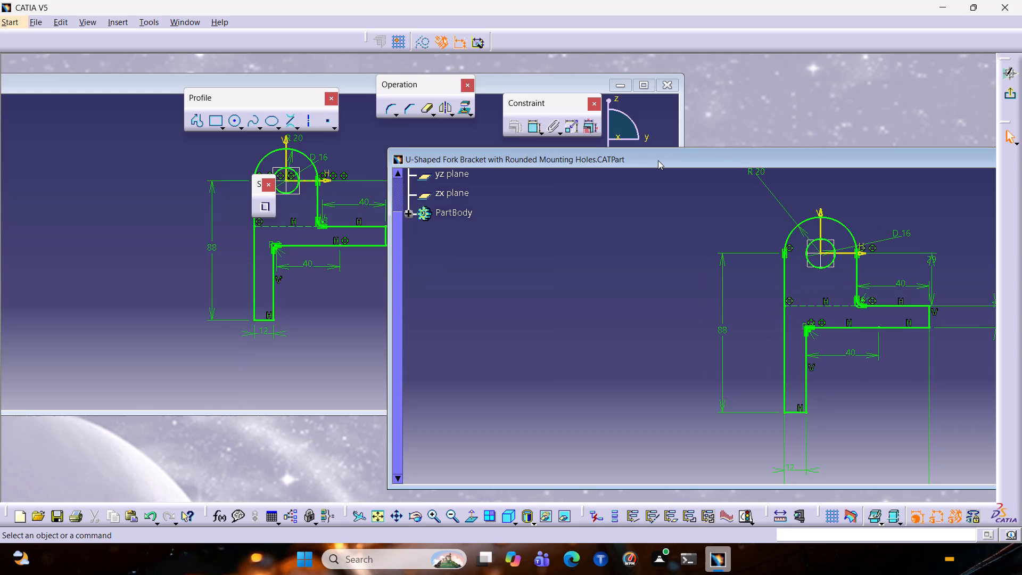
drag(658, 160, 627, 180)
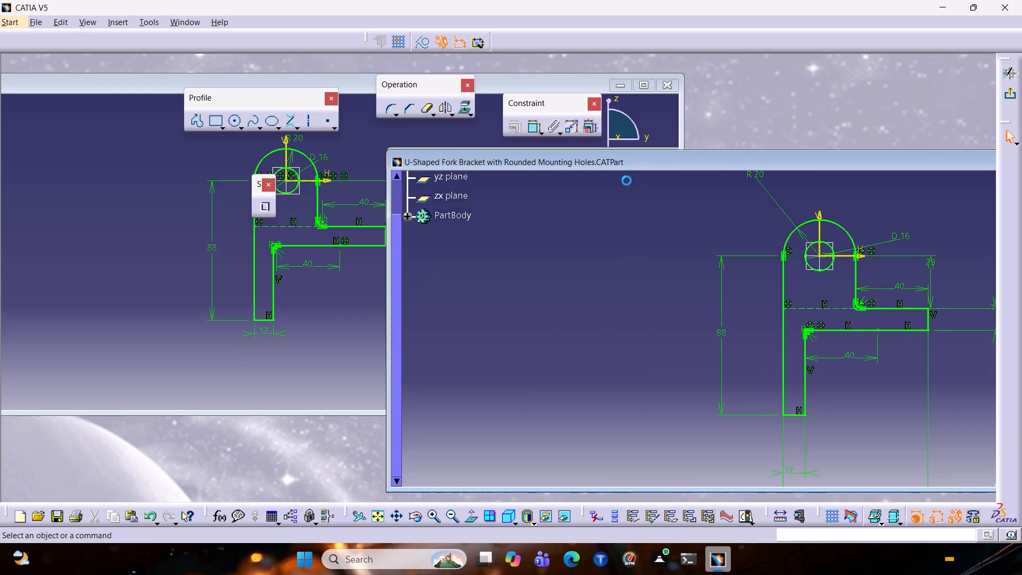
drag(627, 180, 445, 178)
Minimize the U-Shaped Fork Bracket part and move the fig 52 window fully into view.
click(965, 178)
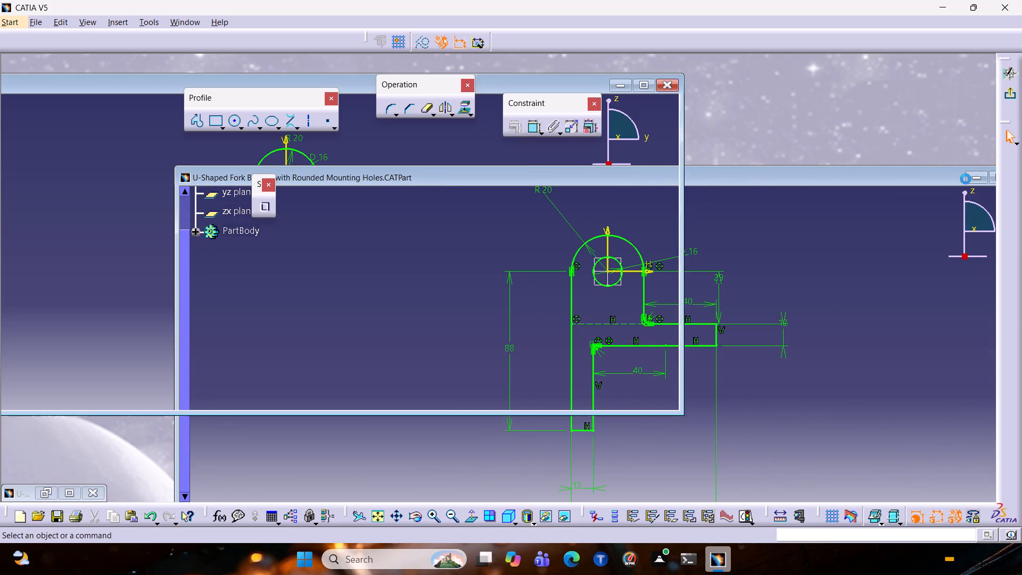
drag(490, 86, 740, 93)
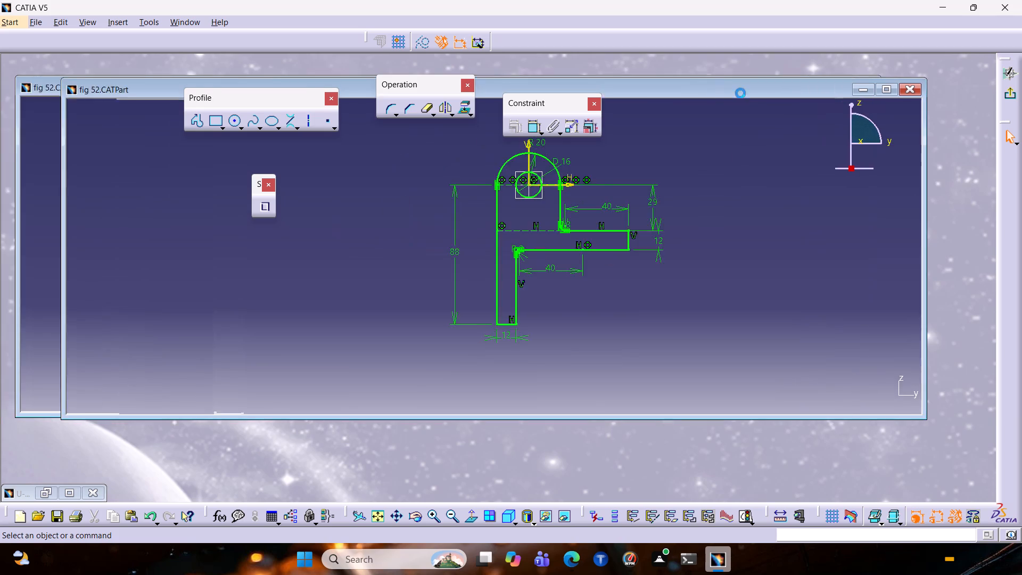
drag(740, 93, 798, 118)
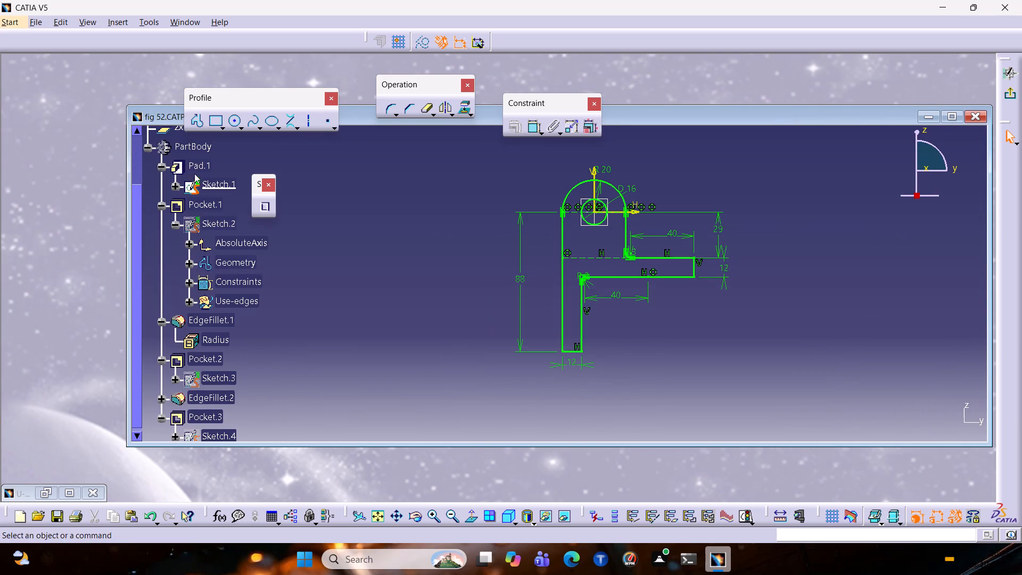
Return from the fig 52 profile sketch to the finished solid and inspect its shape from several angles.
double_click(193, 167)
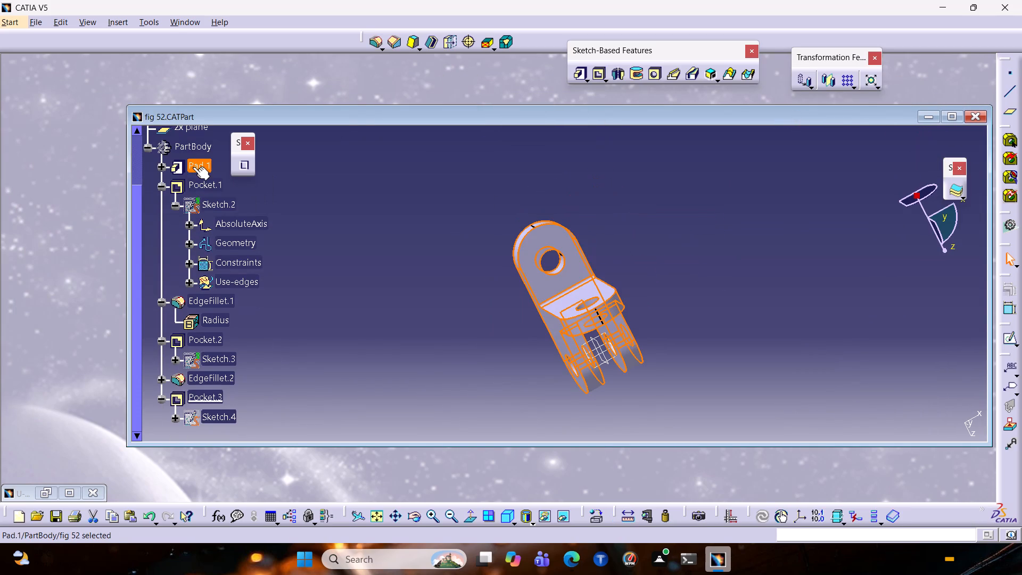
click(673, 275)
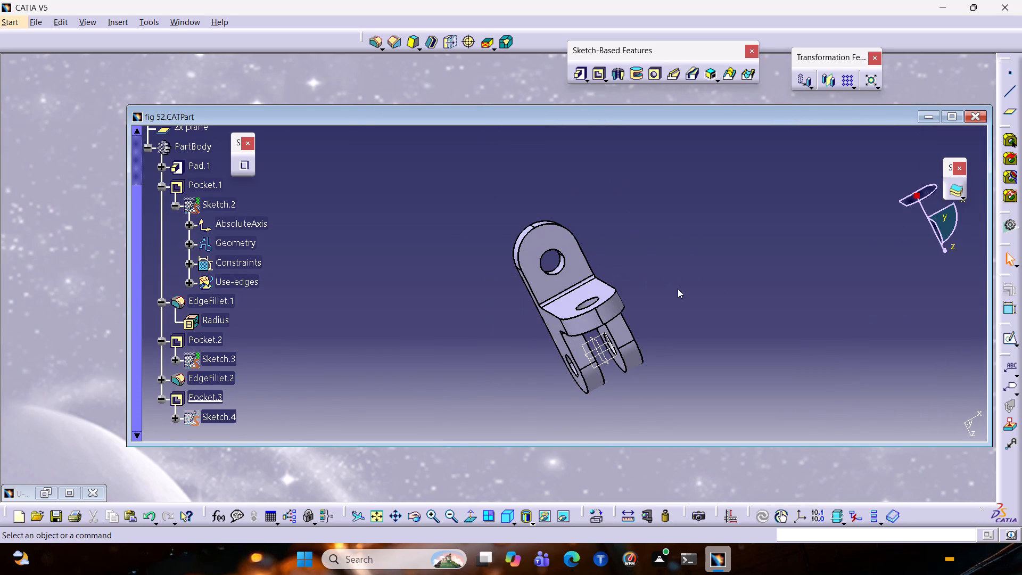
ctrl+middle_drag(678, 289, 679, 245)
ctrl+middle_drag(687, 273, 687, 274)
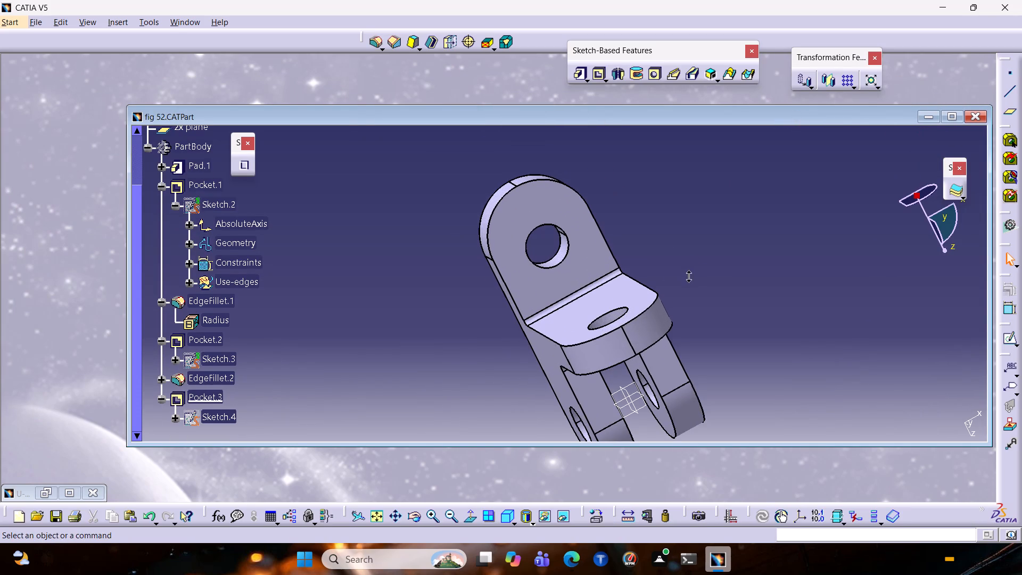
ctrl+middle_drag(687, 274, 535, 285)
middle_drag(654, 294, 427, 307)
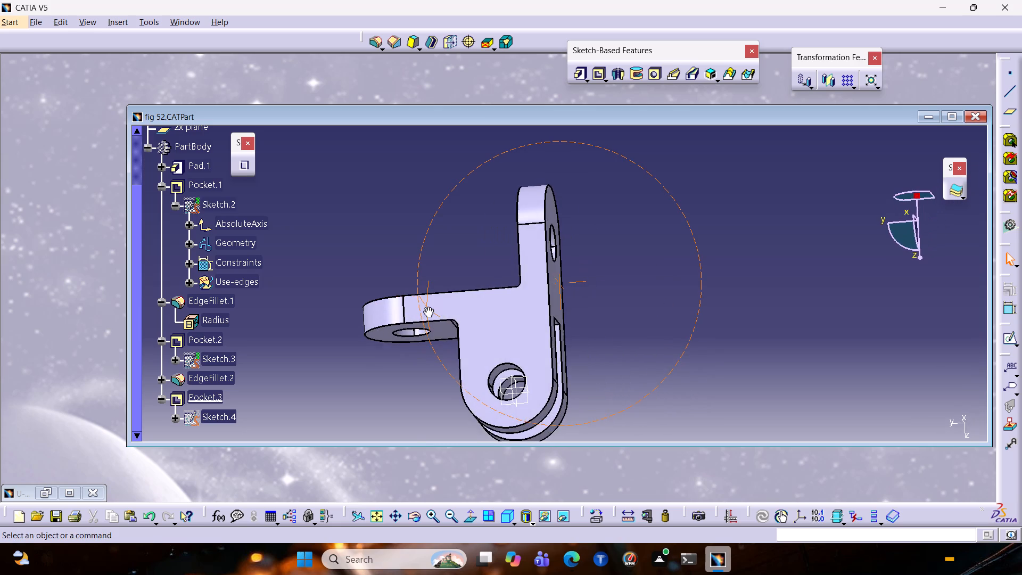
middle_drag(427, 307, 427, 313)
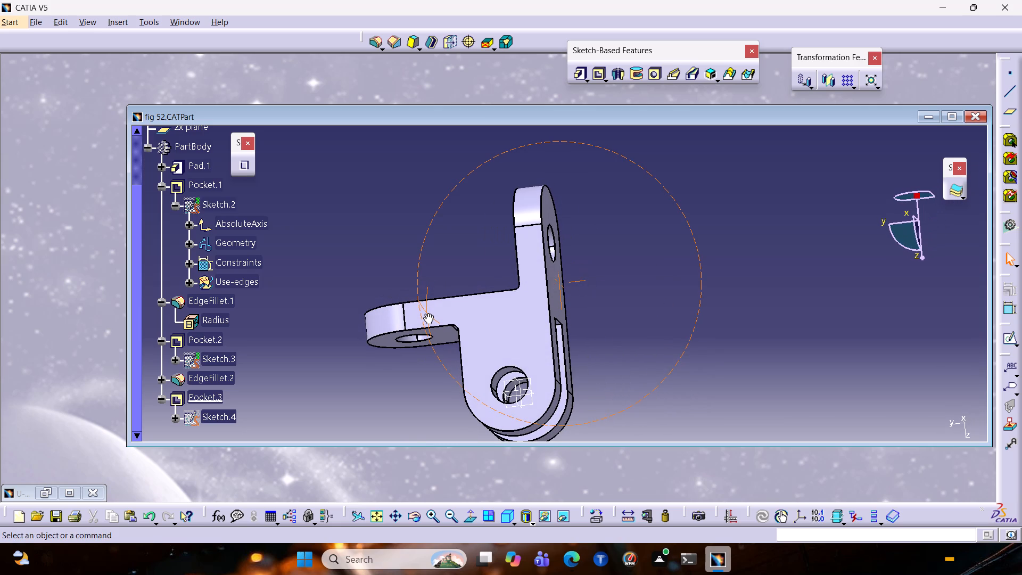
middle_drag(427, 313, 390, 313)
ctrl+middle_drag(706, 306, 603, 303)
ctrl+middle_drag(639, 306, 542, 298)
Open Sketch.2 of Pocket.1 in fig 52 and examine the hole circle and padded body from several angles.
scroll(229, 303, down, 2)
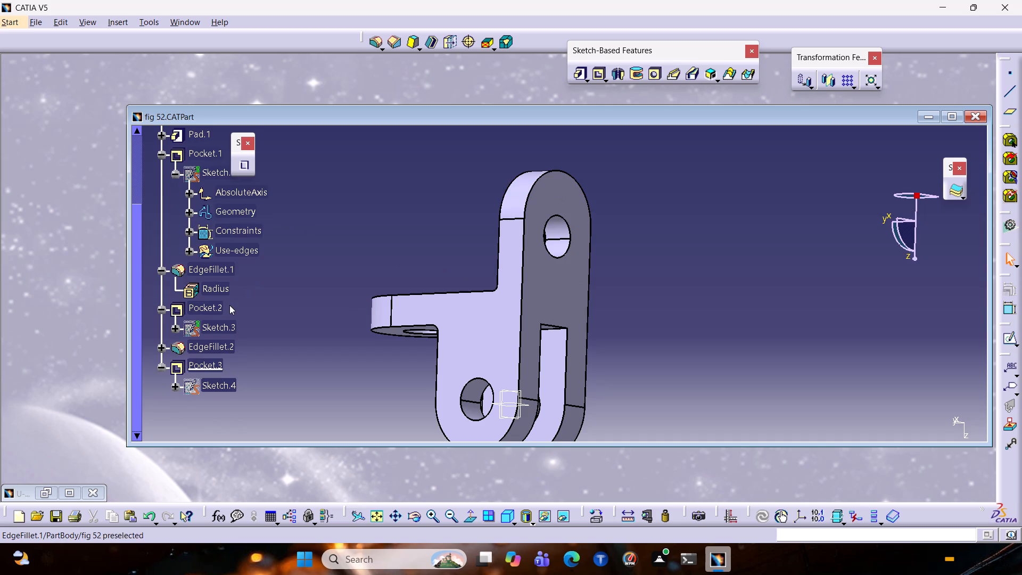
scroll(229, 305, up, 4)
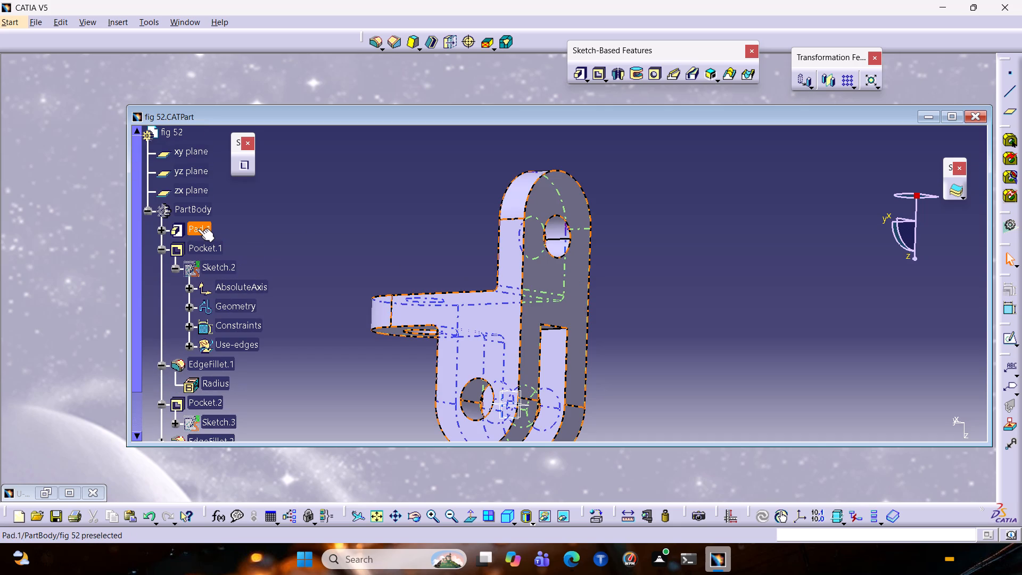
double_click(221, 268)
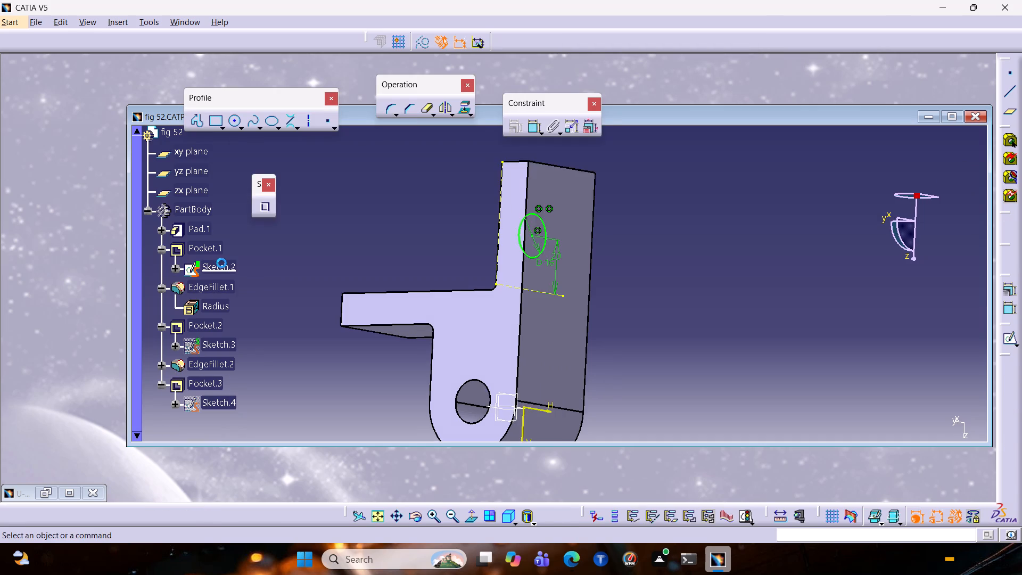
middle_drag(756, 292, 489, 286)
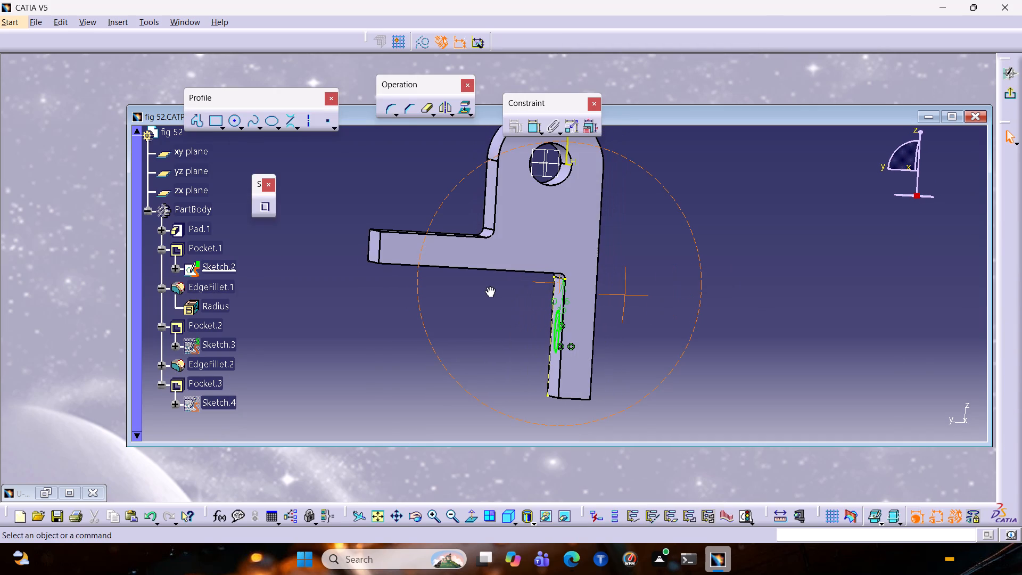
middle_drag(489, 286, 819, 266)
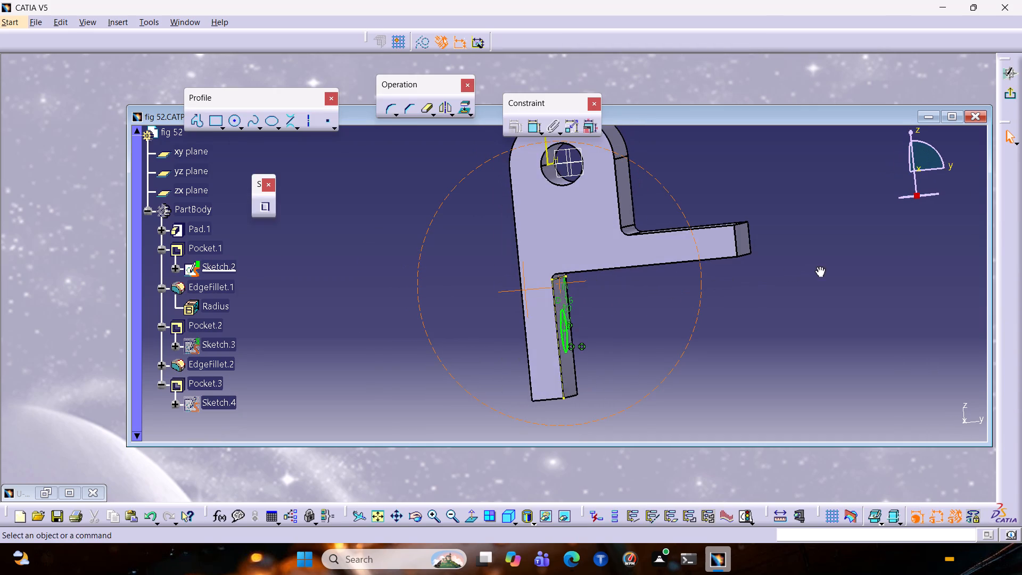
middle_drag(819, 266, 829, 307)
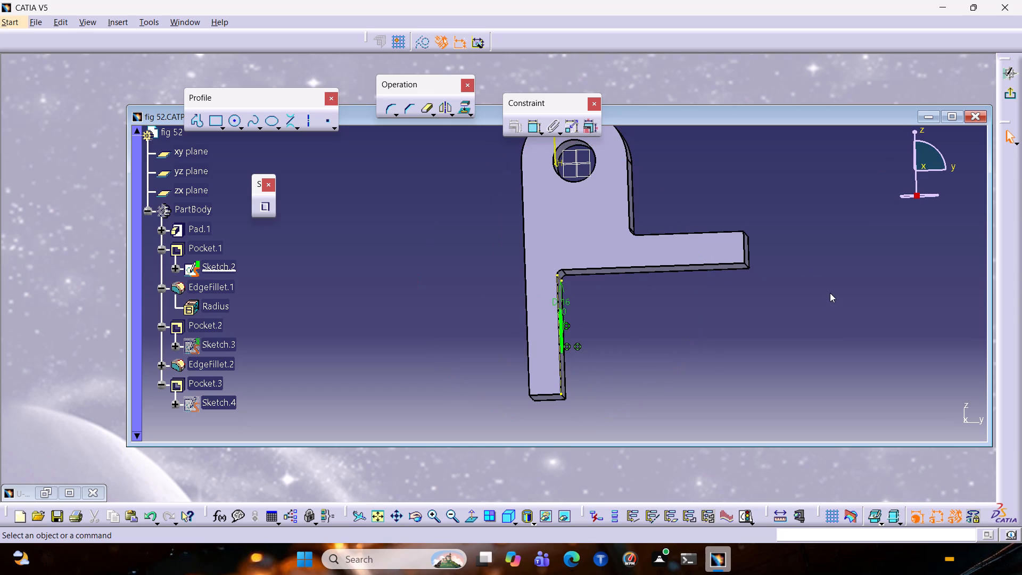
middle_drag(813, 295, 778, 303)
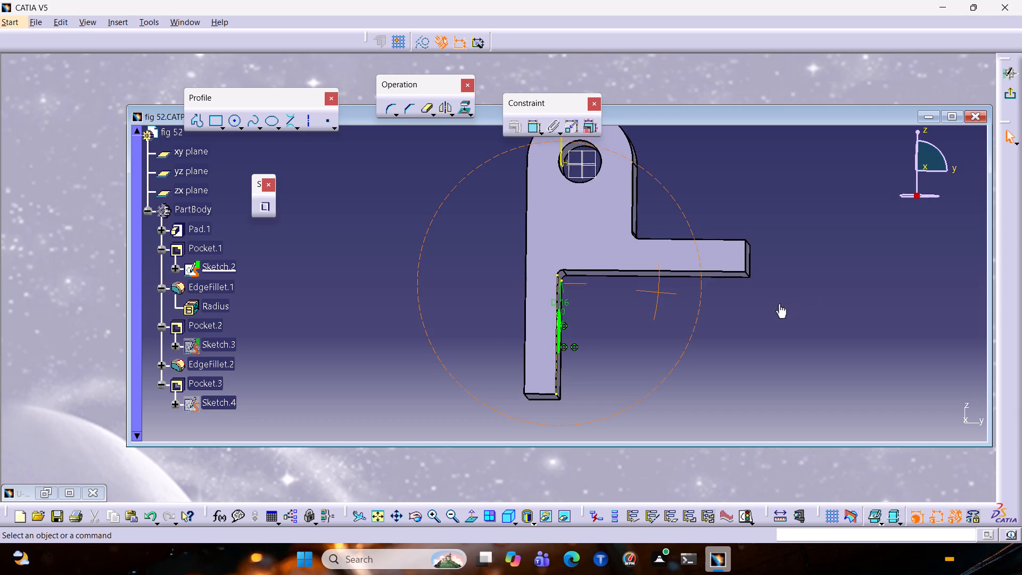
middle_drag(778, 303, 602, 301)
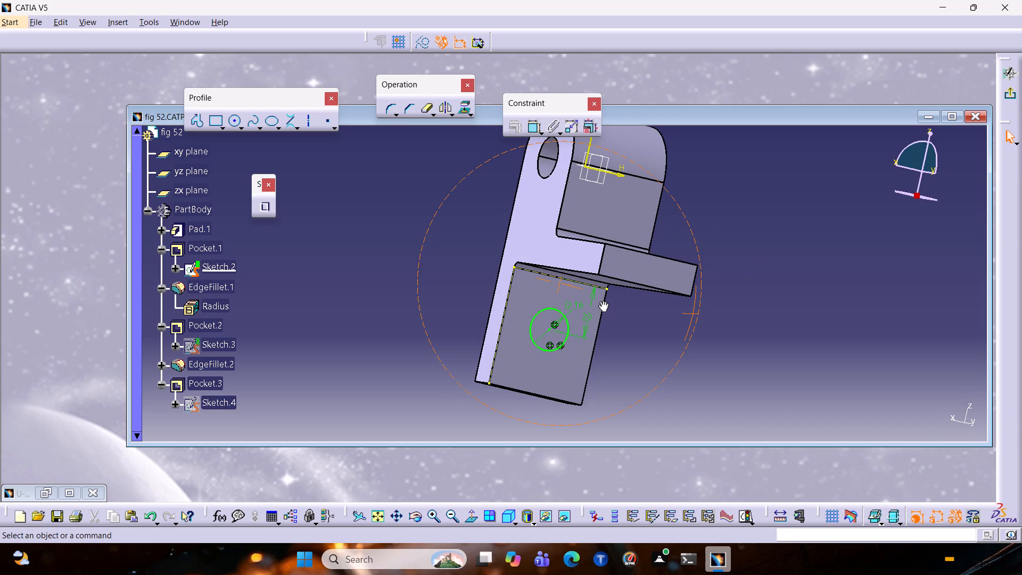
middle_drag(602, 301, 571, 310)
scroll(571, 310, down, 1)
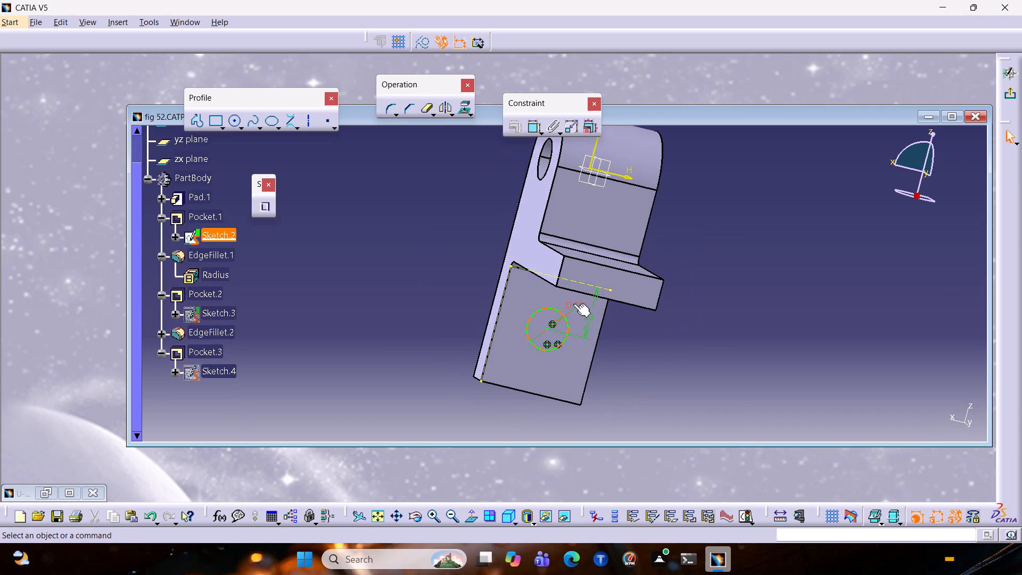
middle_drag(696, 229, 621, 274)
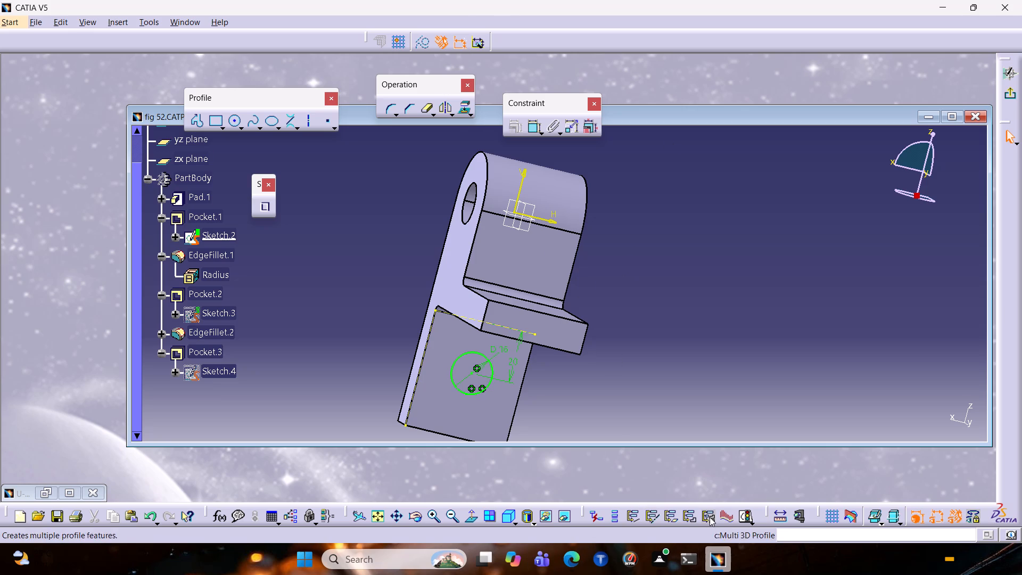
Measure the fig 52 pad's width between opposite side edges of the flat face below the rounded end.
click(782, 519)
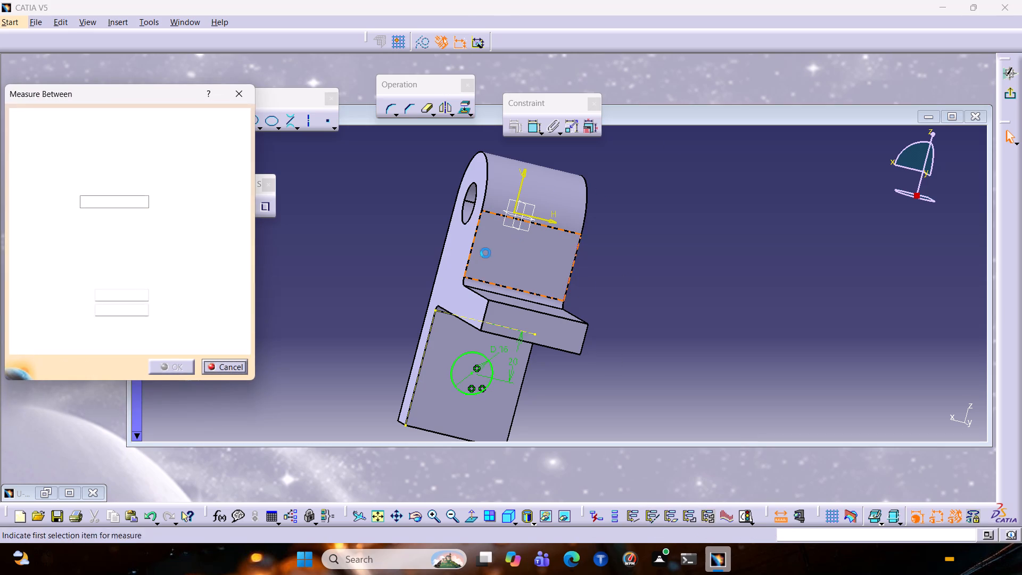
click(471, 248)
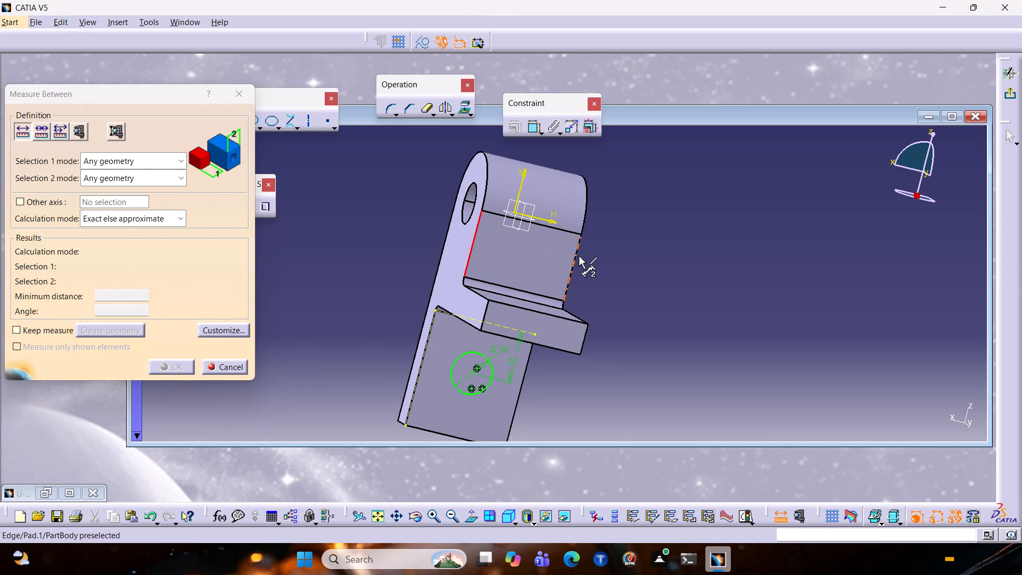
click(574, 256)
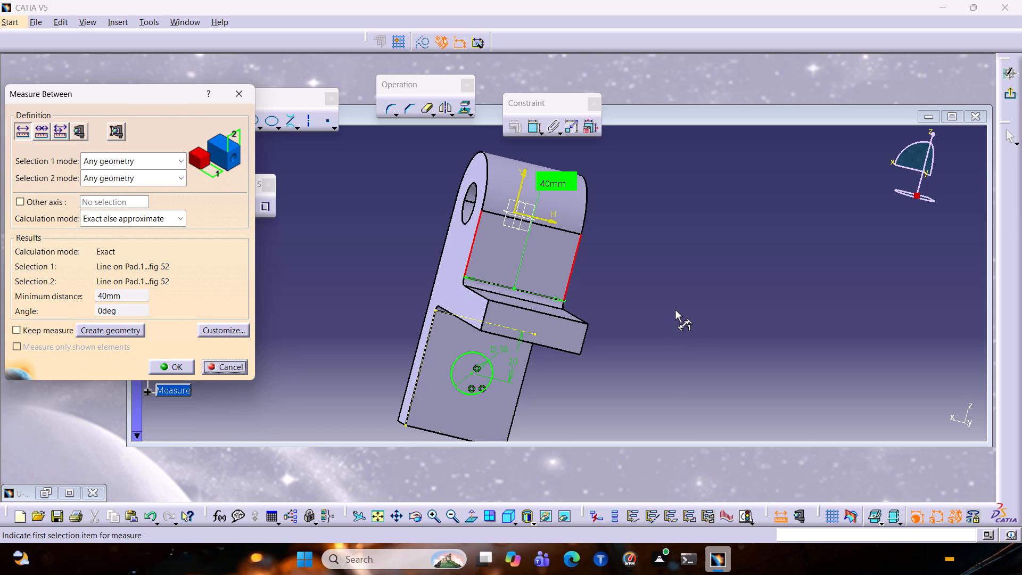
key(Escape)
key(Escape)
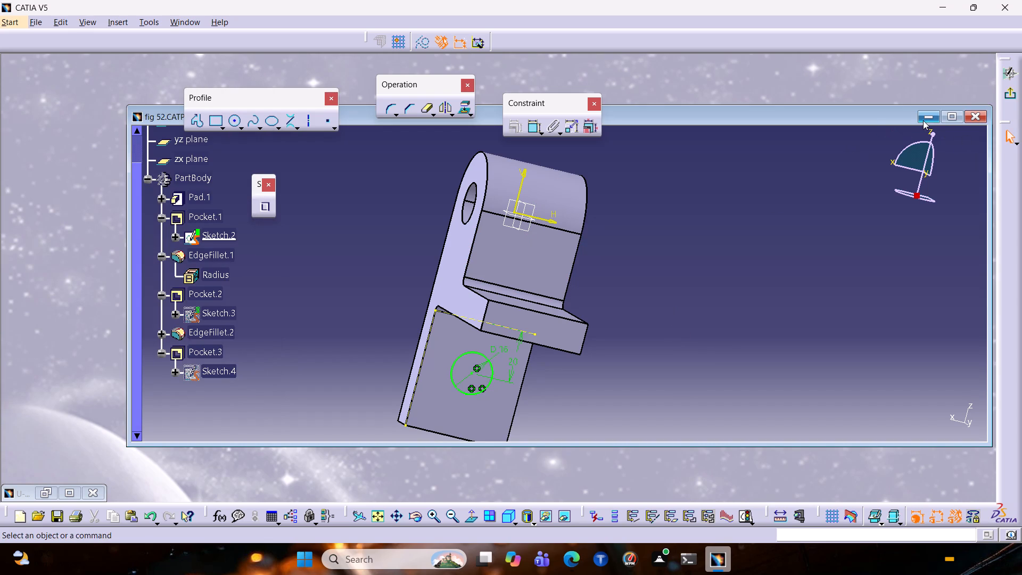
Minimize the fig 52 part to get back to the U-Shaped Fork Bracket part.
click(923, 120)
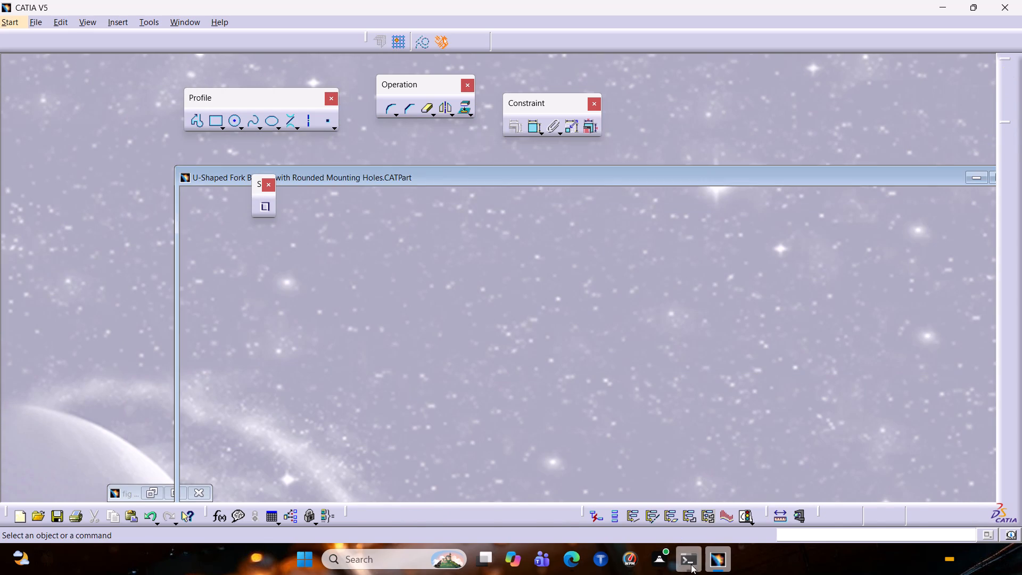
Maximize the window of the U-Shaped Fork Bracket part.
click(991, 177)
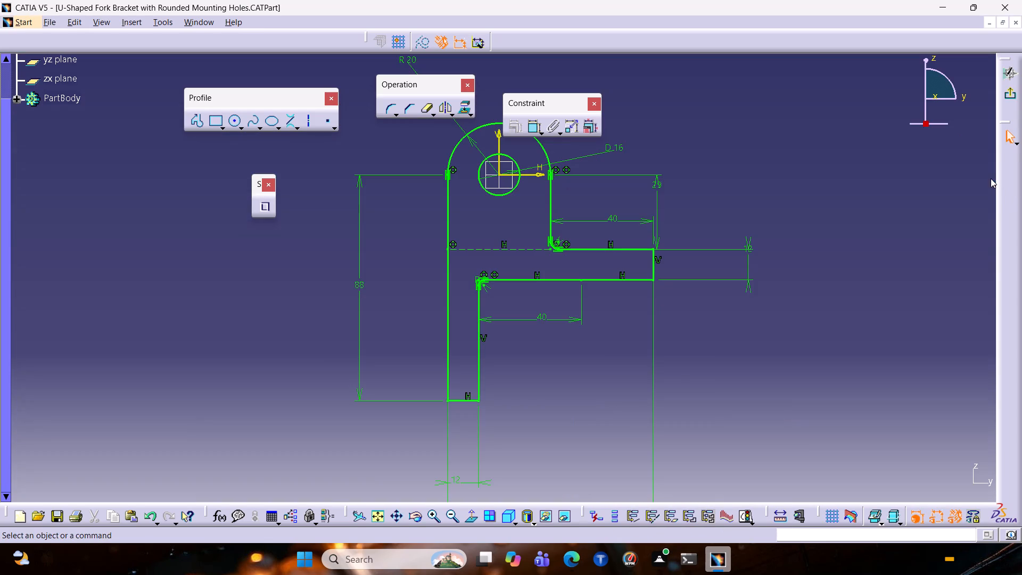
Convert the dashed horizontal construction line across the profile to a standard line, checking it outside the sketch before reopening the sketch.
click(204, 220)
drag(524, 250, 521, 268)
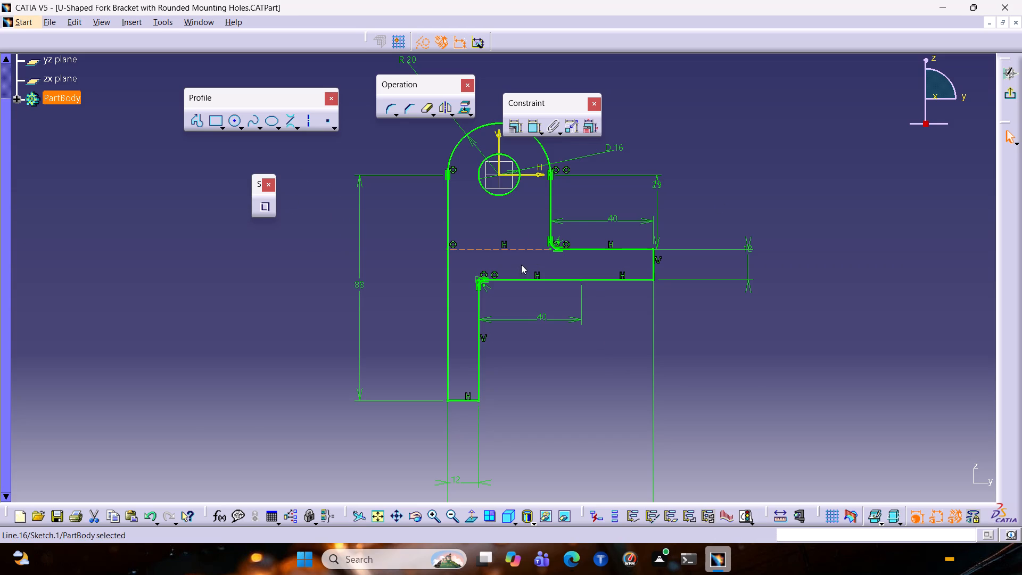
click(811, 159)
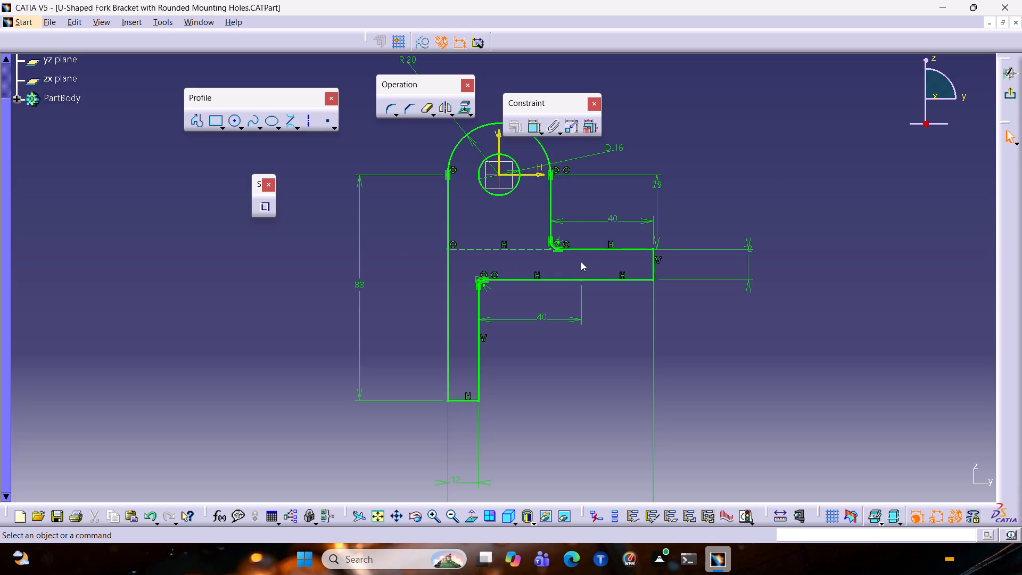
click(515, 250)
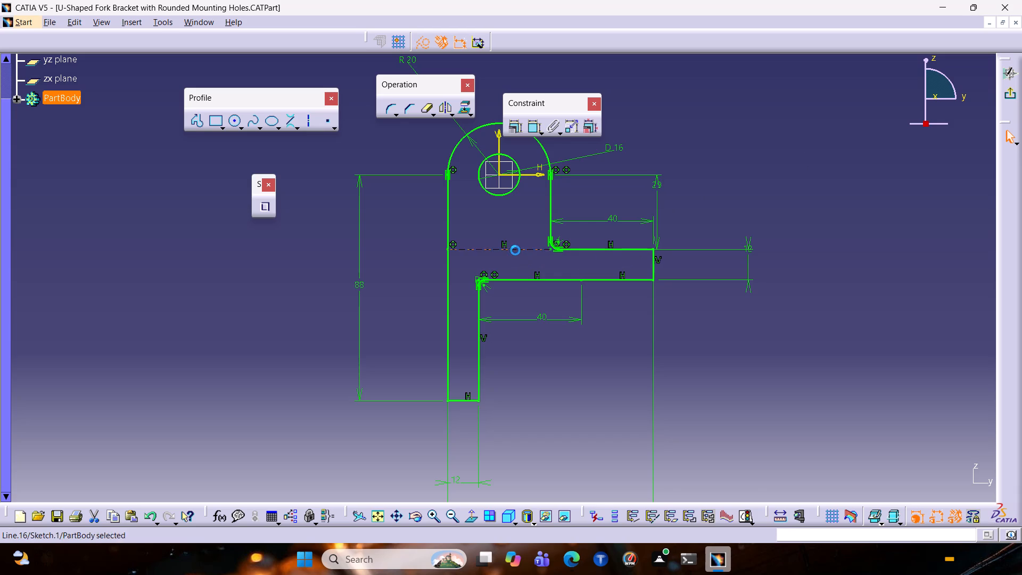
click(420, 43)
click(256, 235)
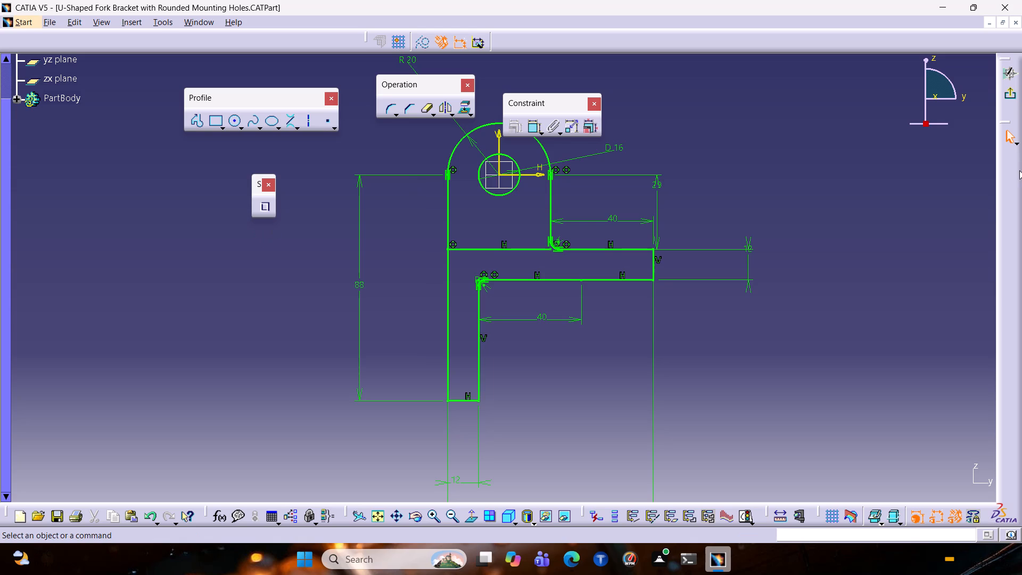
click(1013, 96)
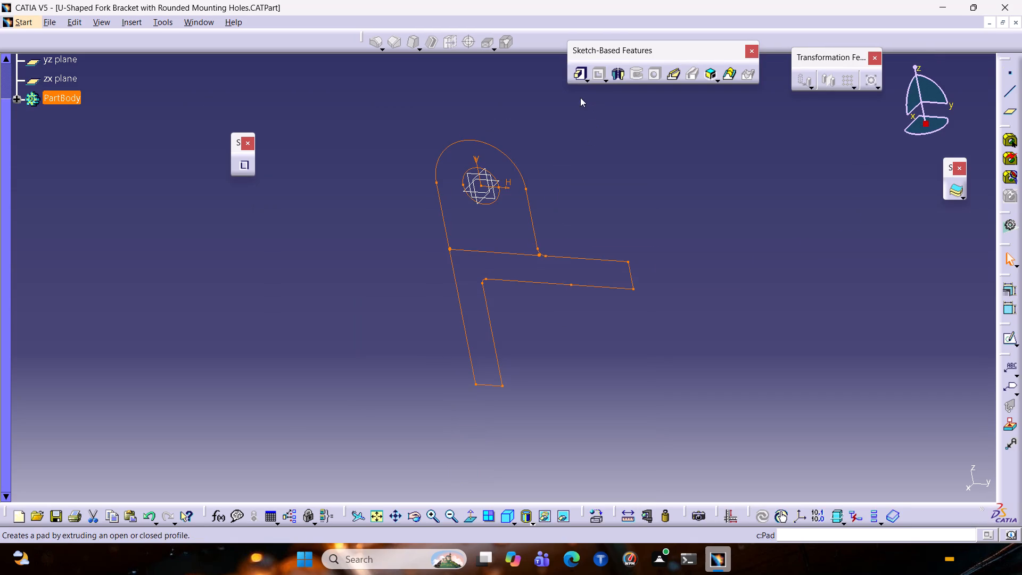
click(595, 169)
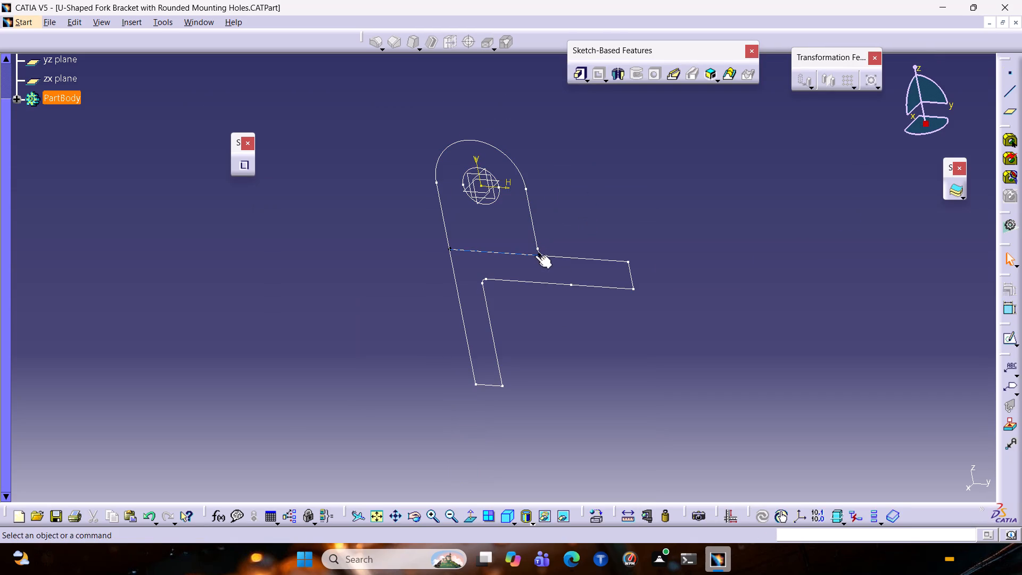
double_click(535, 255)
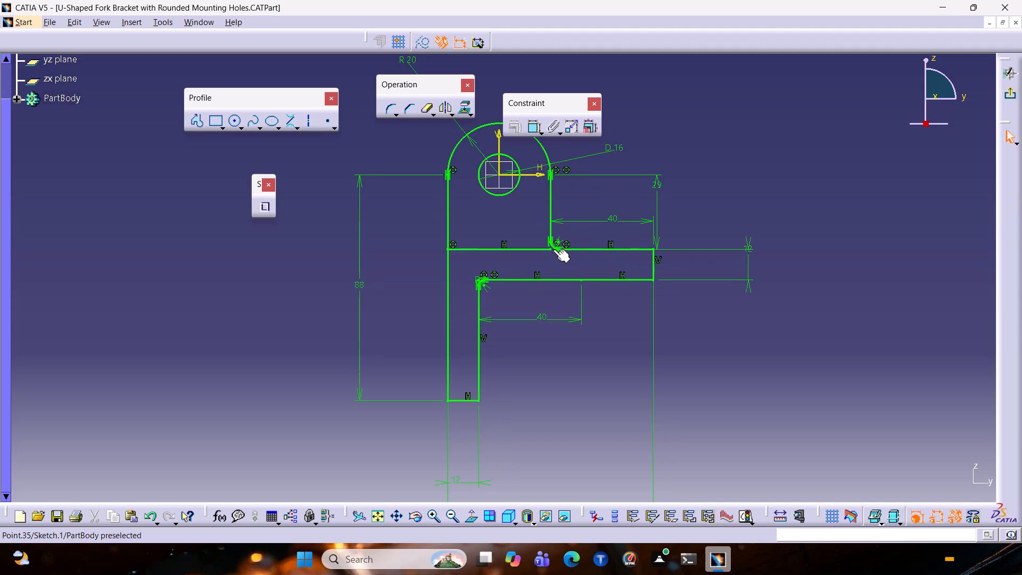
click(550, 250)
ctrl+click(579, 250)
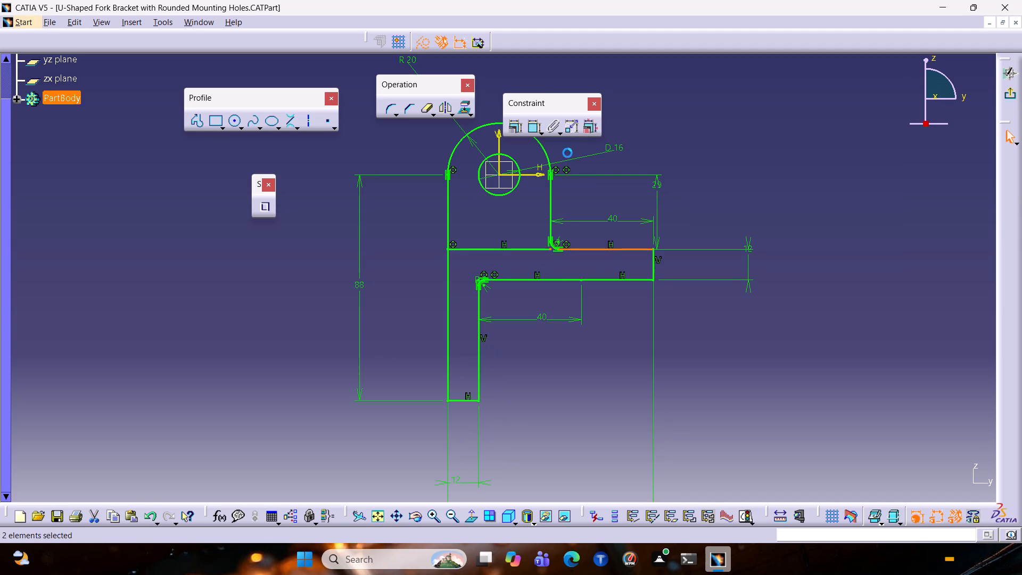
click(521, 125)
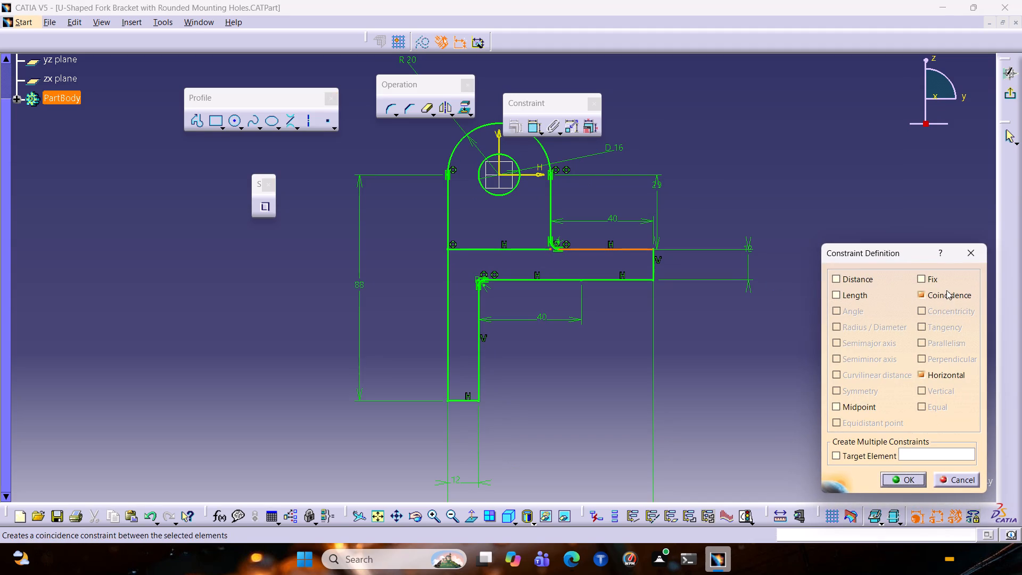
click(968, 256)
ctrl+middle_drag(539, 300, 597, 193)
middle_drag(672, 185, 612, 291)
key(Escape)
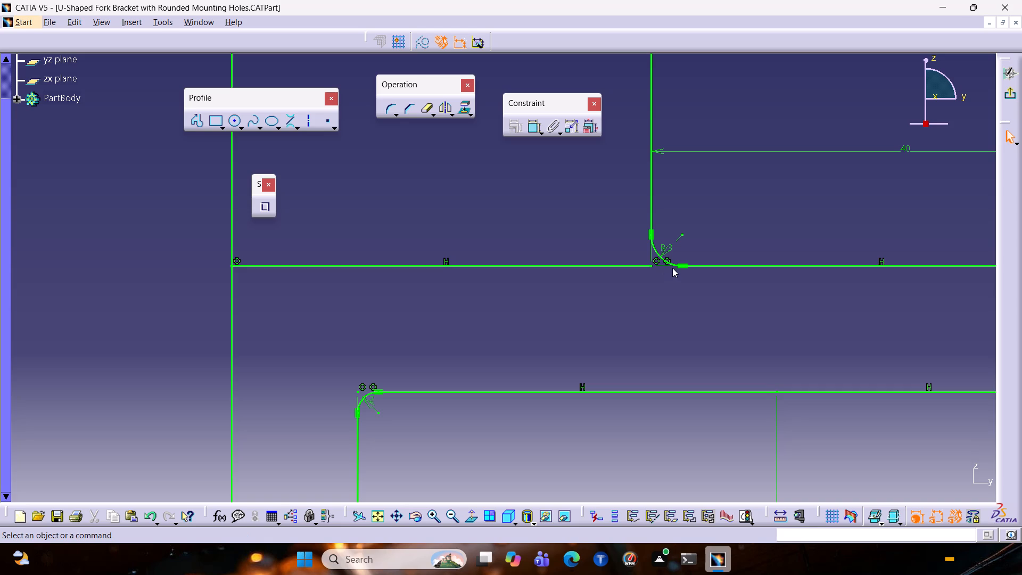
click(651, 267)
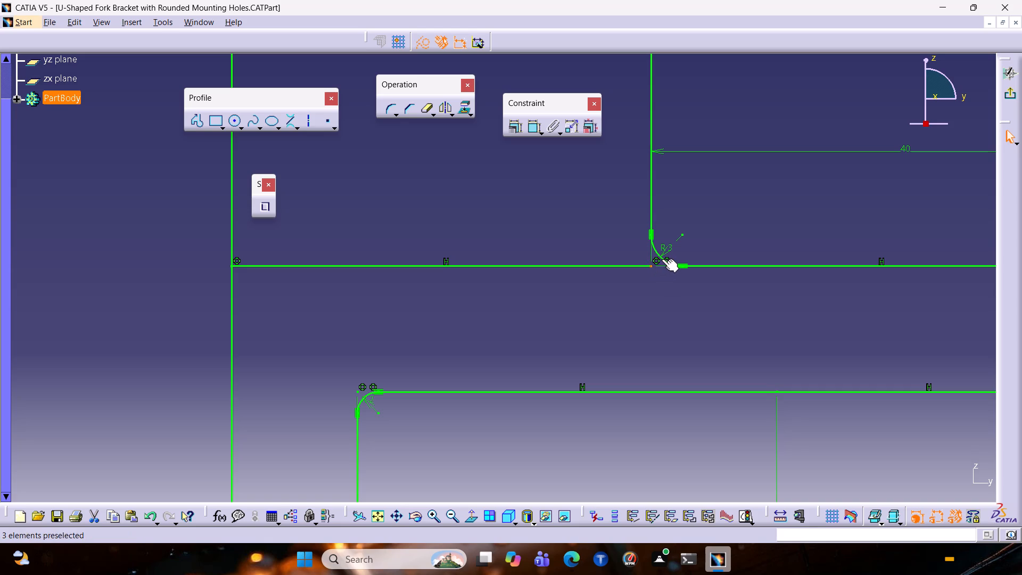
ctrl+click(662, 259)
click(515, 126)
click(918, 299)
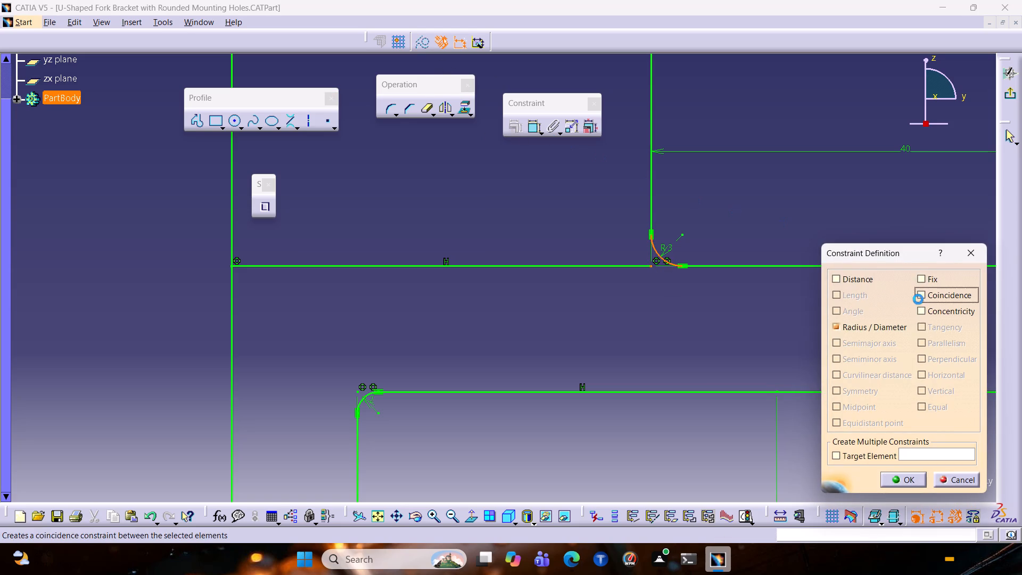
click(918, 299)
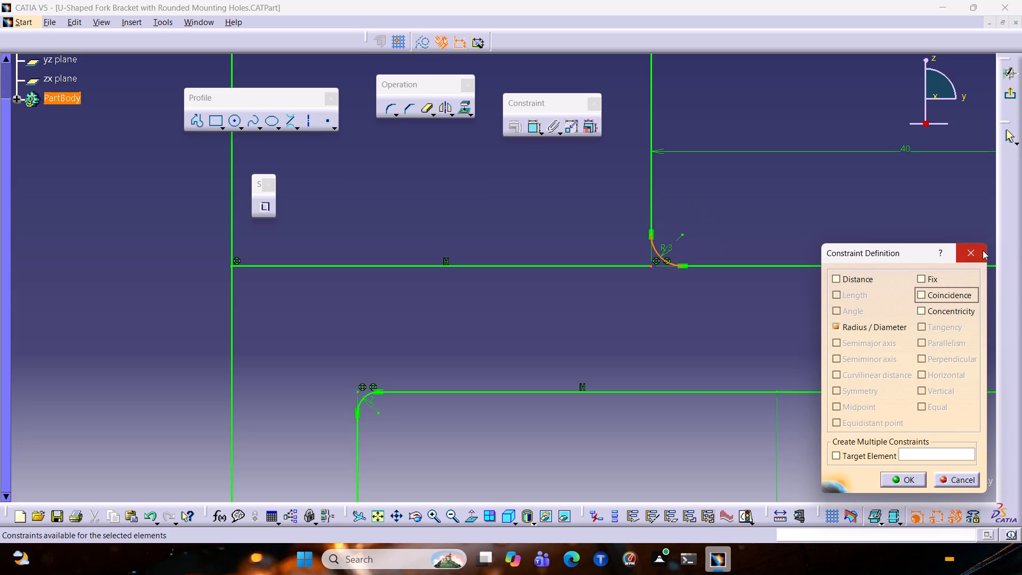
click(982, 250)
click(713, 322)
Use Trim to extend the horizontal line across the profile to the R 3 corner arc's end point on the arm's upper edge.
middle_drag(664, 317, 658, 314)
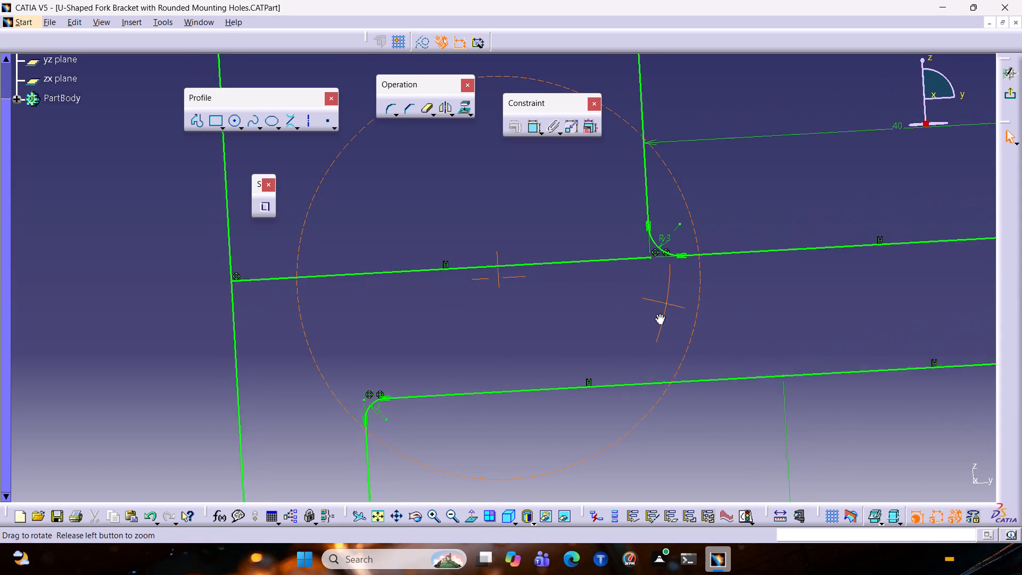
middle_drag(658, 314, 654, 318)
ctrl+middle_drag(657, 294, 697, 257)
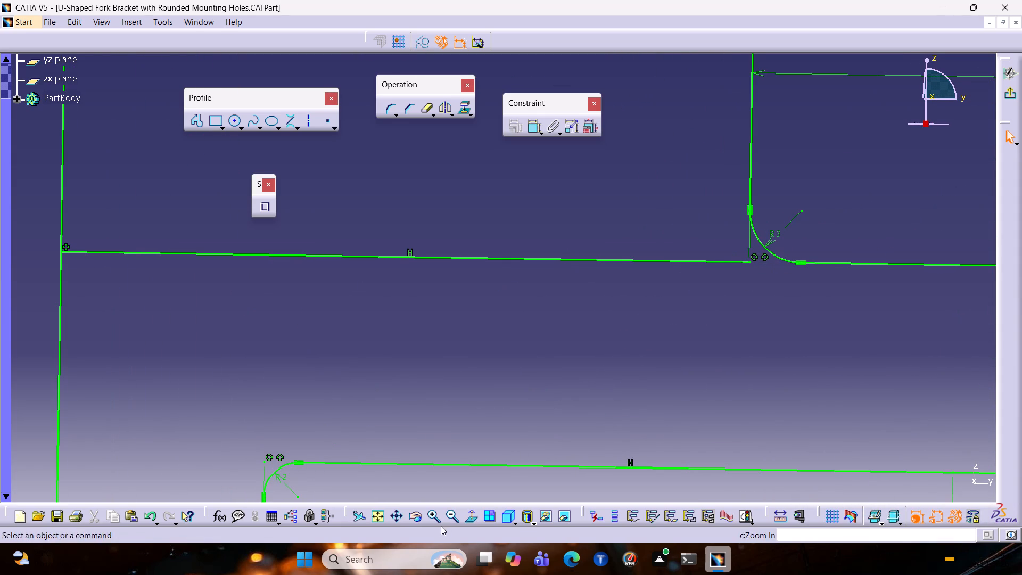
click(463, 515)
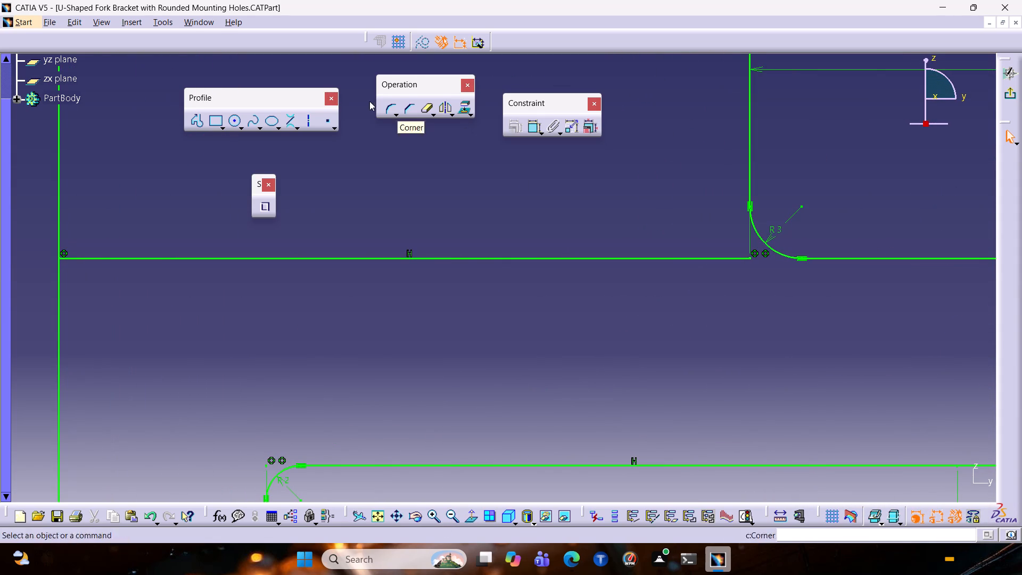
click(395, 111)
click(393, 163)
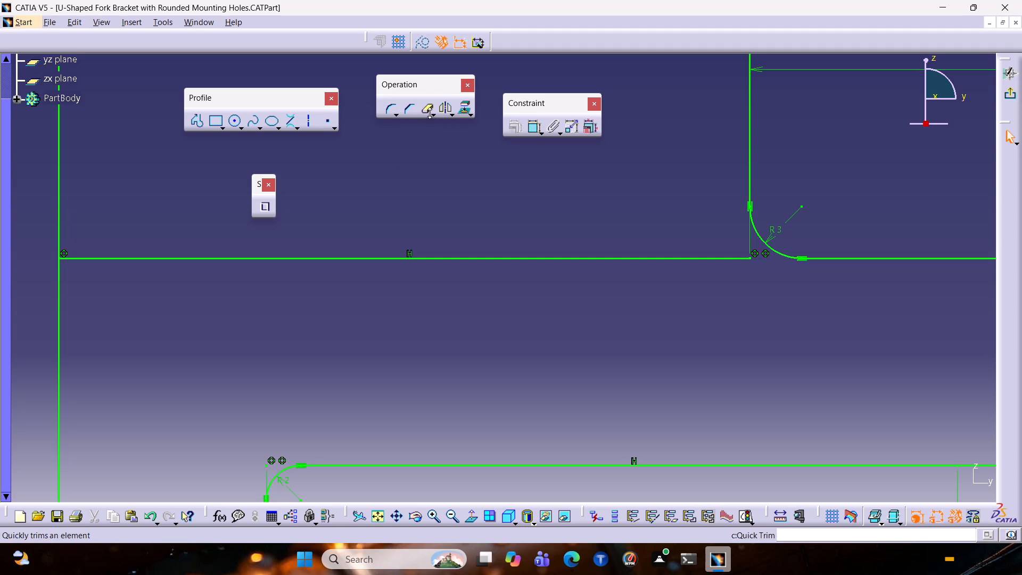
click(430, 113)
click(444, 127)
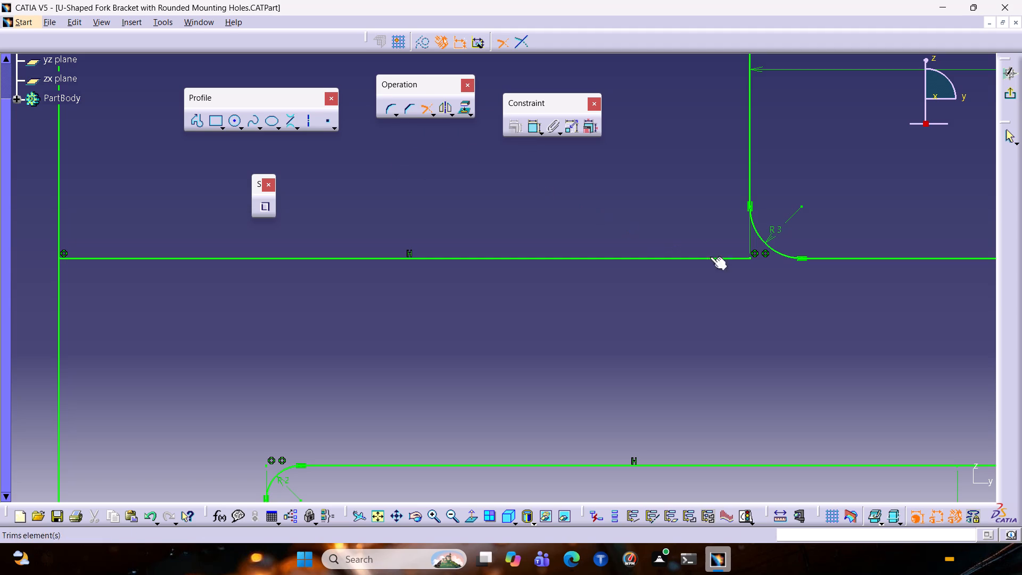
click(749, 259)
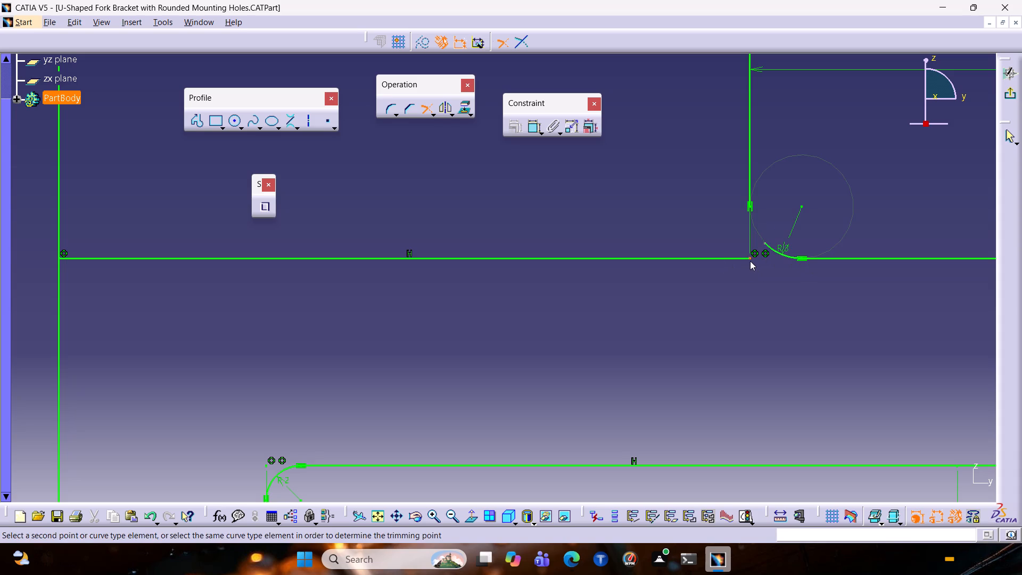
click(747, 258)
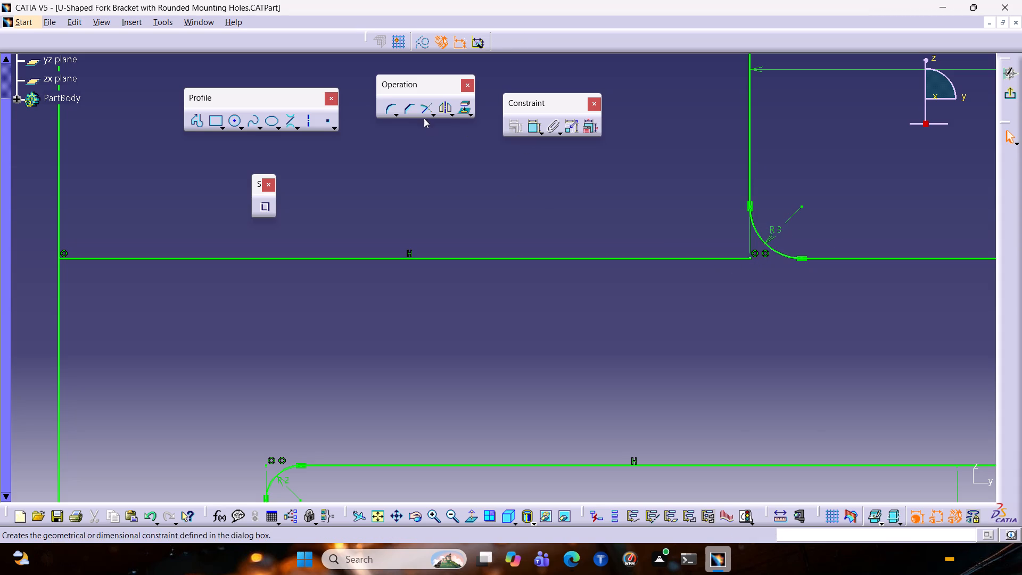
click(423, 112)
click(701, 259)
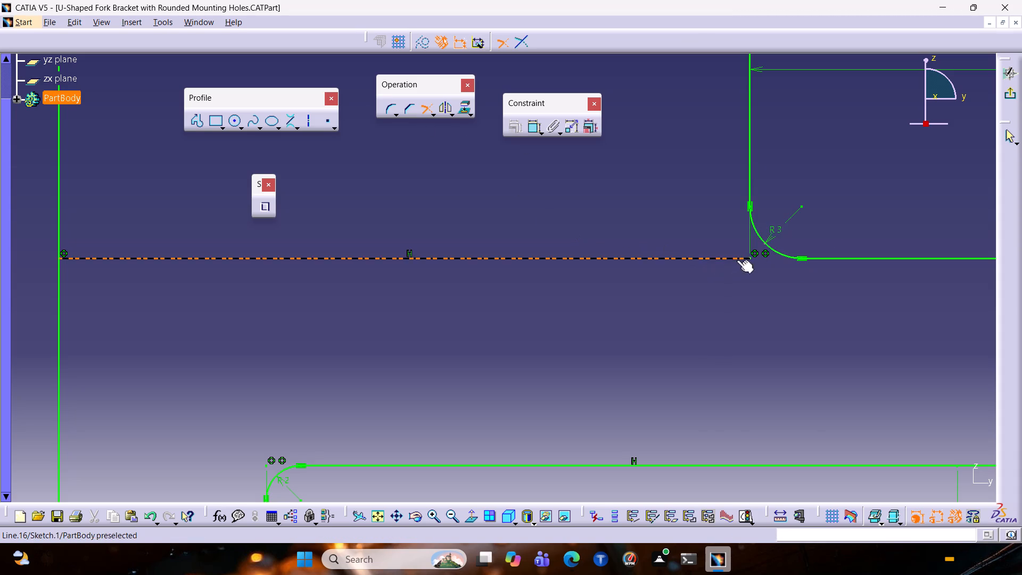
click(801, 259)
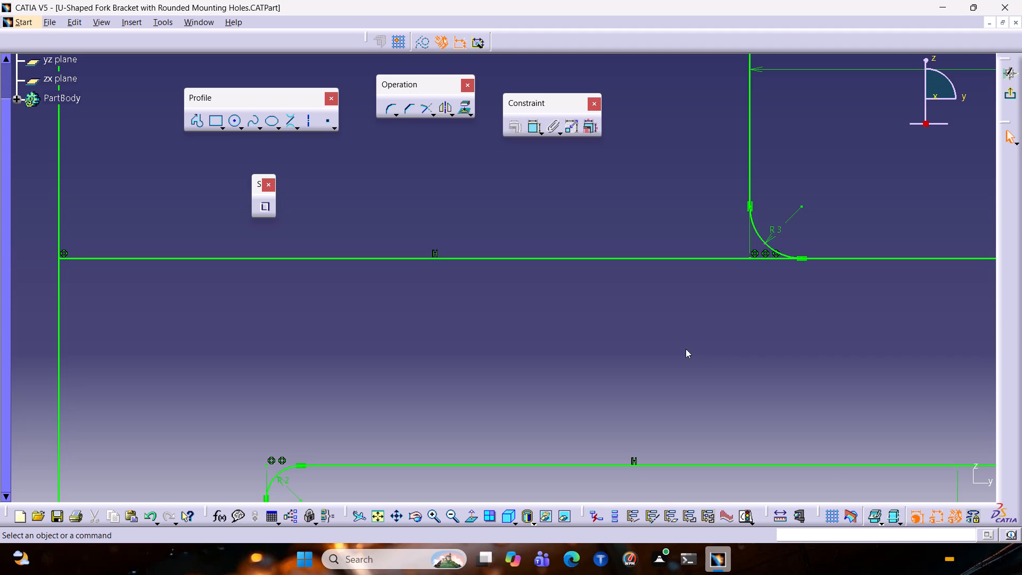
key(Escape)
Convert the extended horizontal line across the profile back to a construction element.
ctrl+middle_drag(589, 194, 521, 307)
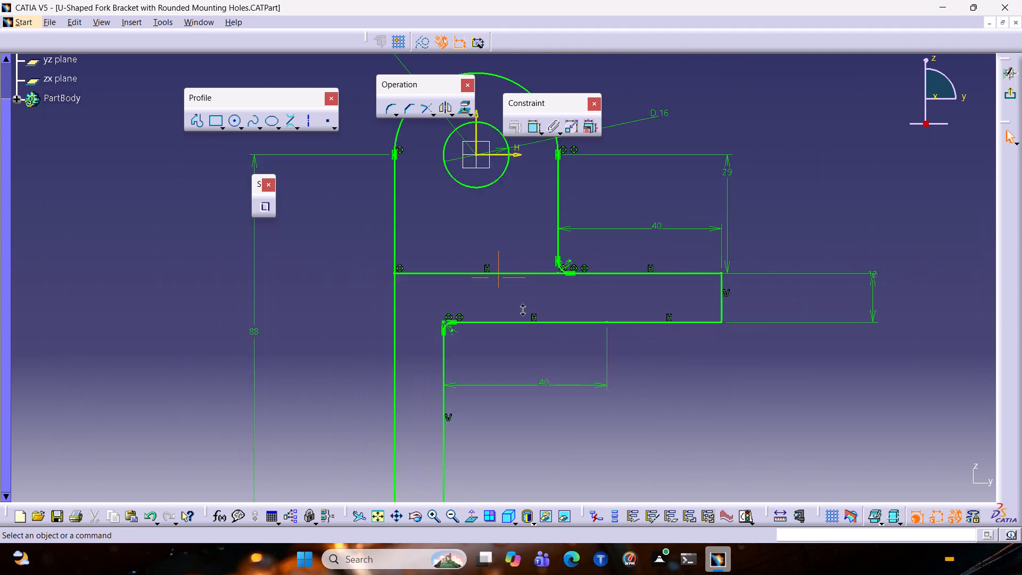
ctrl+middle_drag(521, 307, 513, 316)
click(526, 275)
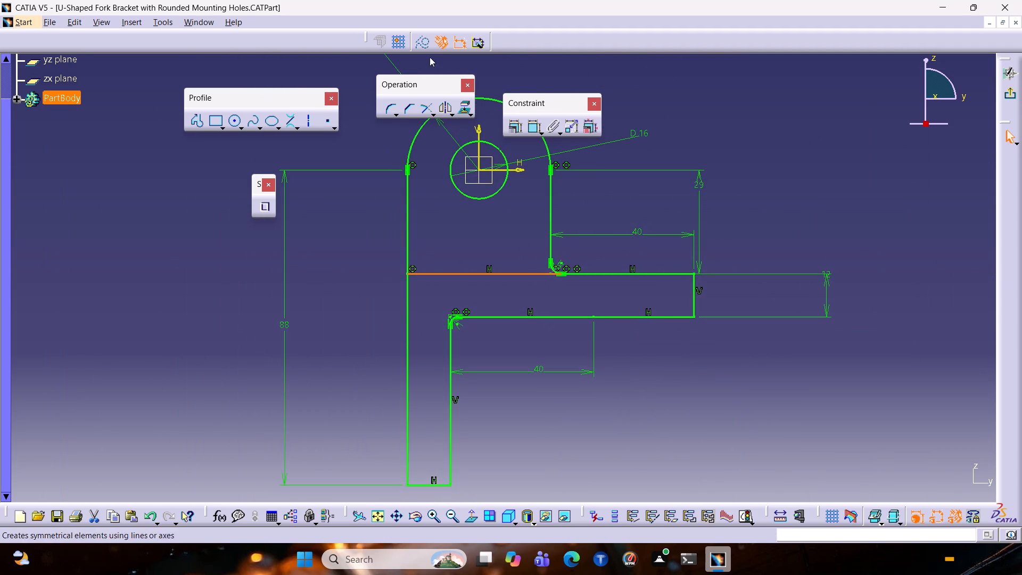
click(421, 37)
click(799, 219)
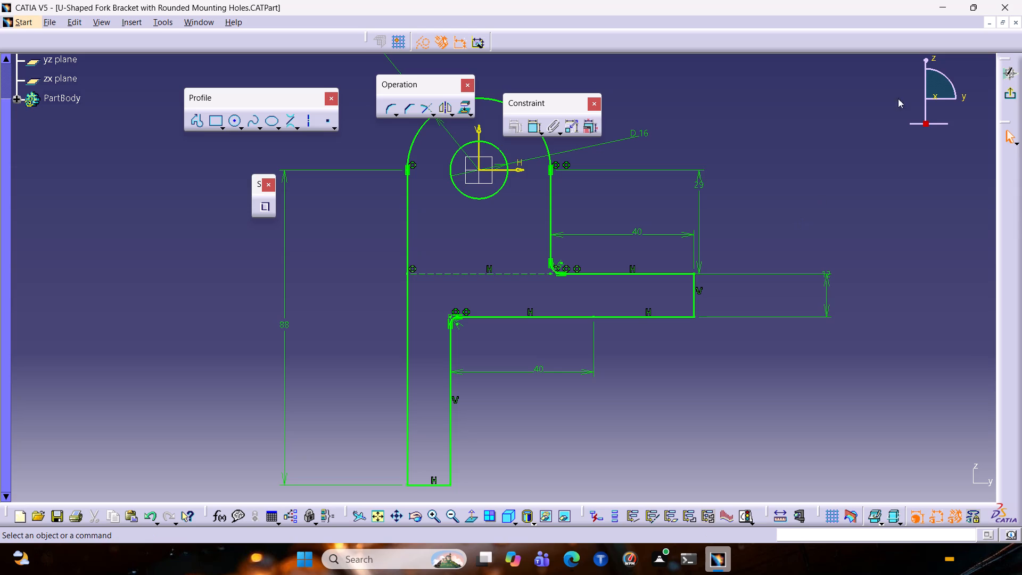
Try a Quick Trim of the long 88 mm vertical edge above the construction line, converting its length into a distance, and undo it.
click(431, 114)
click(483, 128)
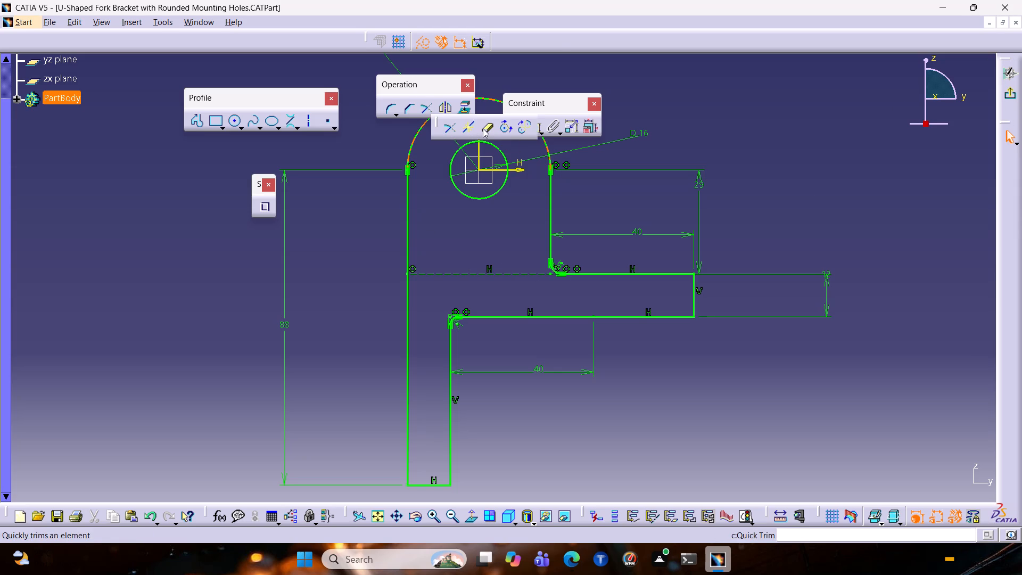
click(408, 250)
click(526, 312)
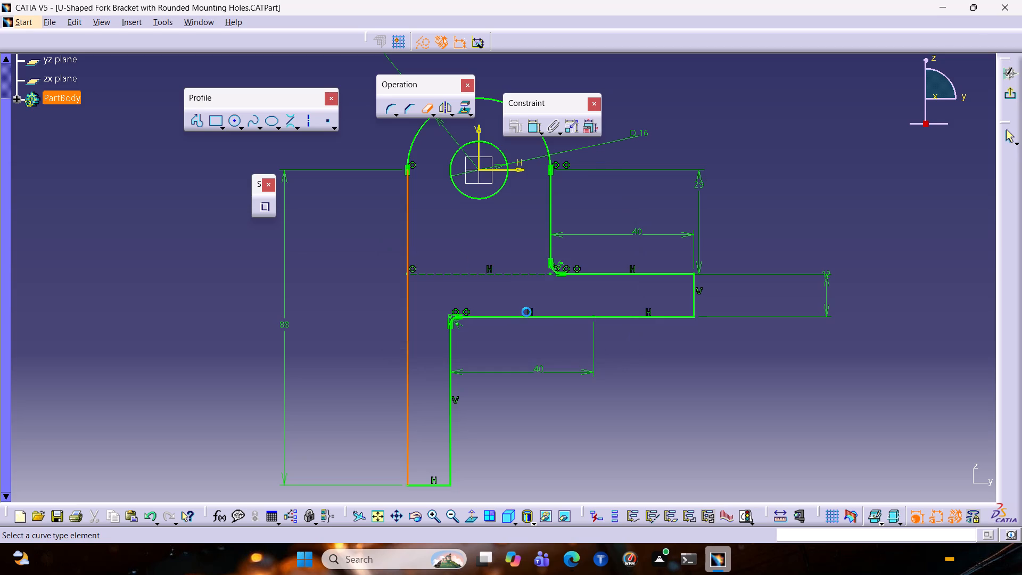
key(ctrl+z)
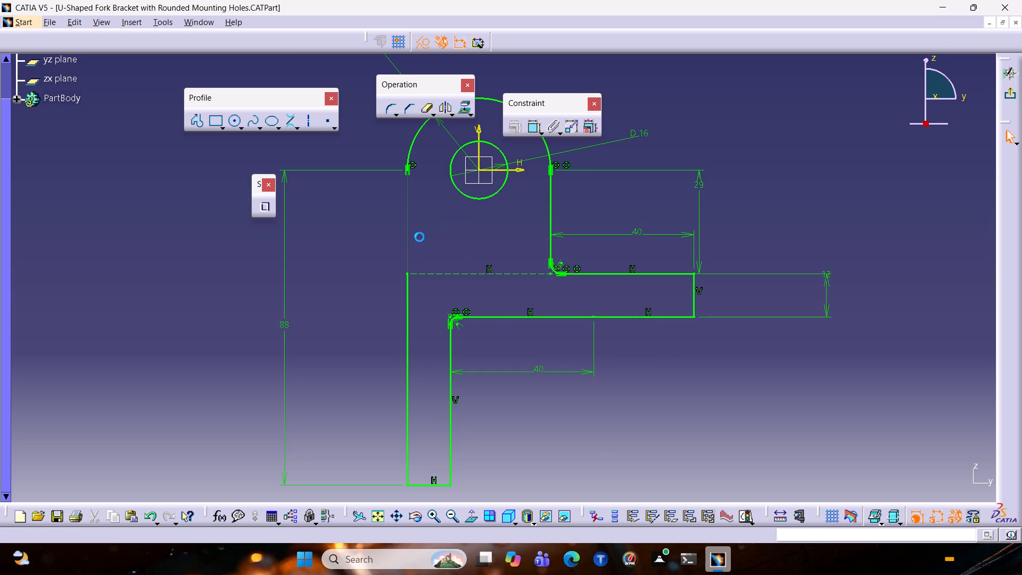
Break the 88 mm vertical edge at the construction line with Quick Trim's Break and Keep option, converting length into distance, and exit the sketch.
double_click(428, 109)
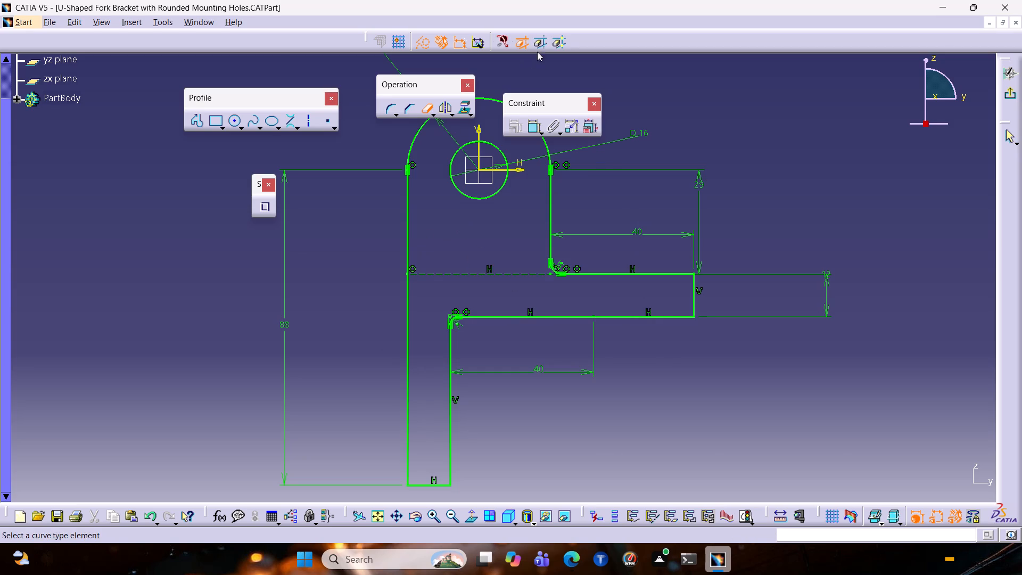
click(554, 42)
click(408, 226)
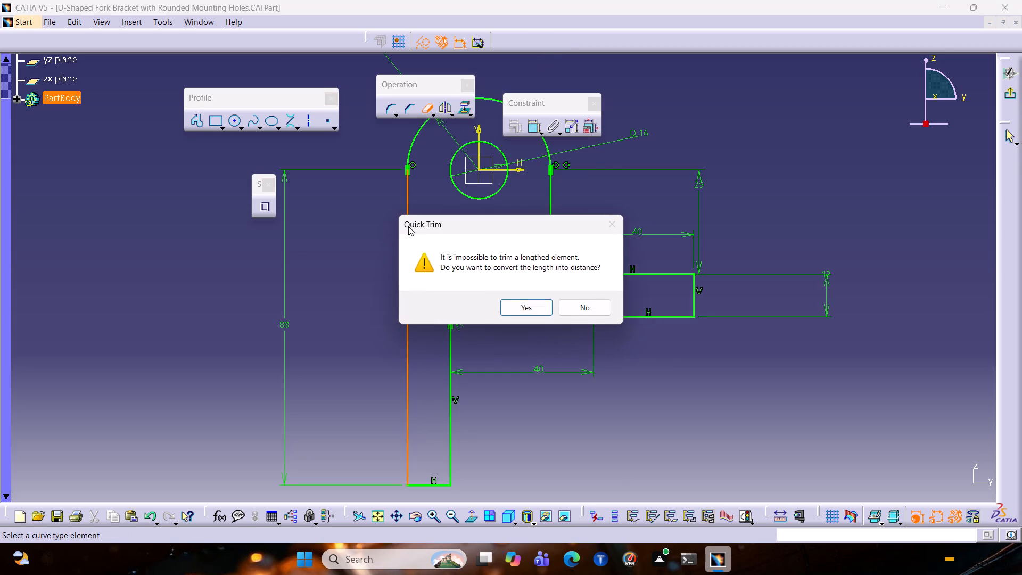
click(550, 322)
click(543, 312)
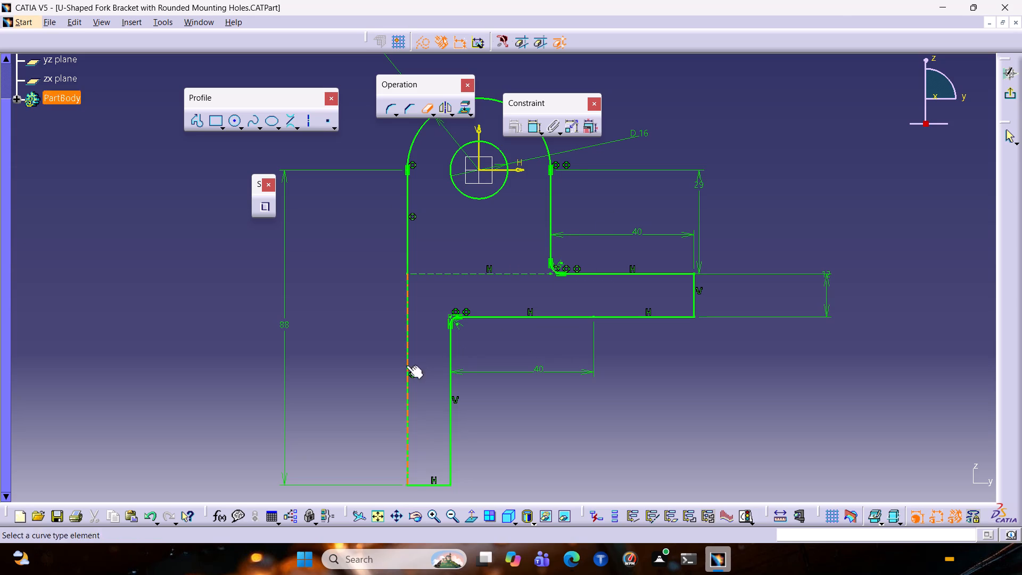
click(1007, 94)
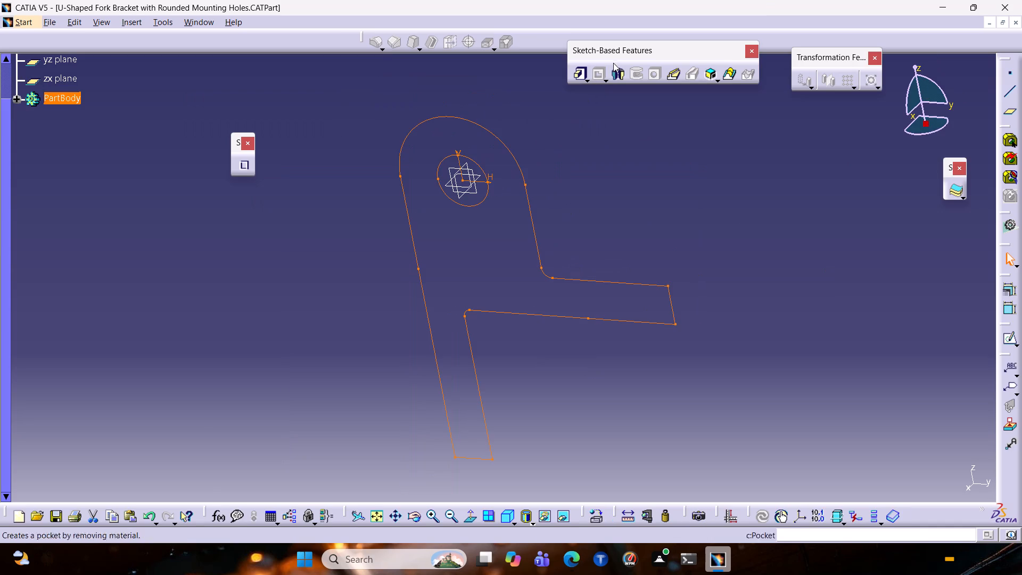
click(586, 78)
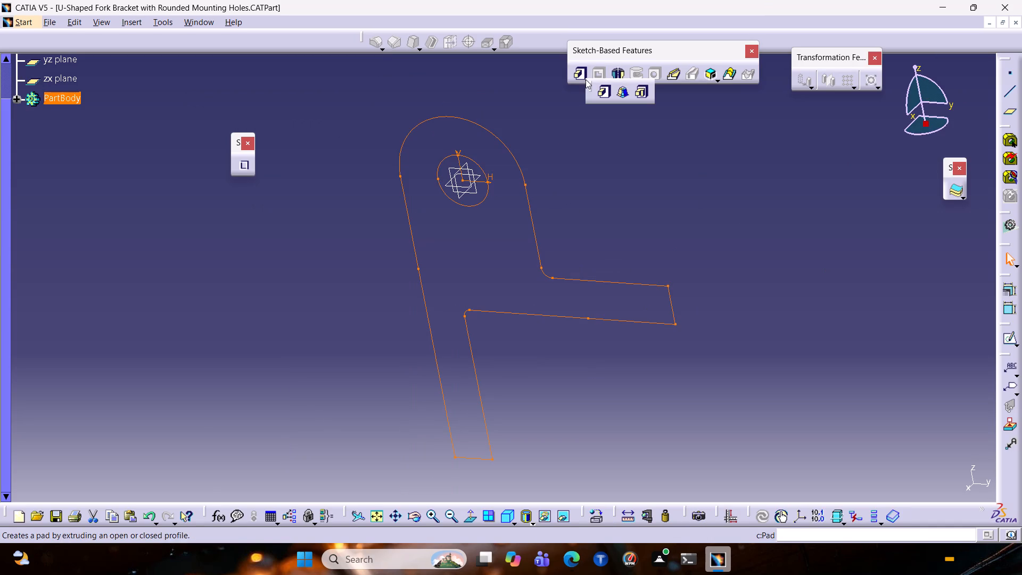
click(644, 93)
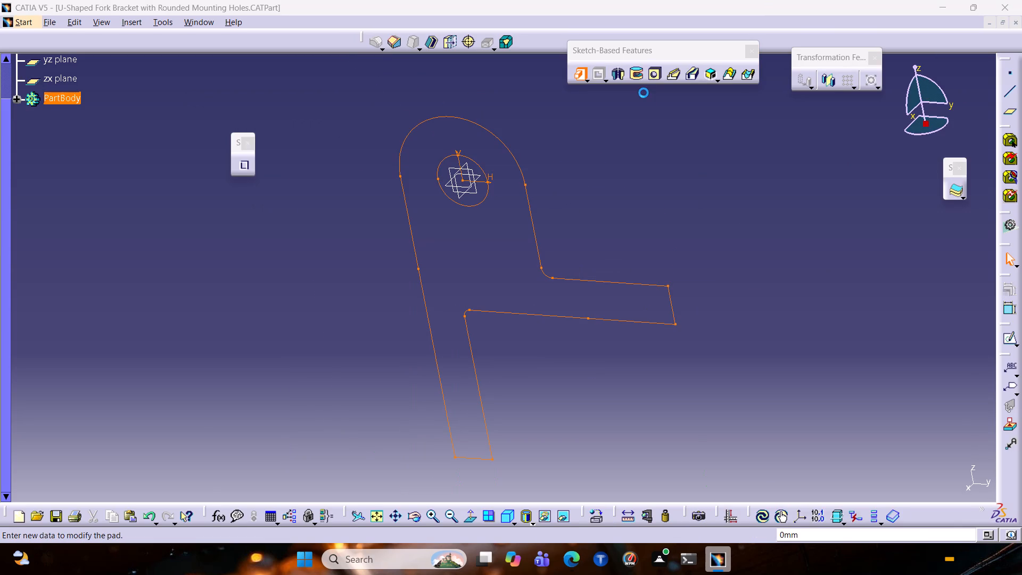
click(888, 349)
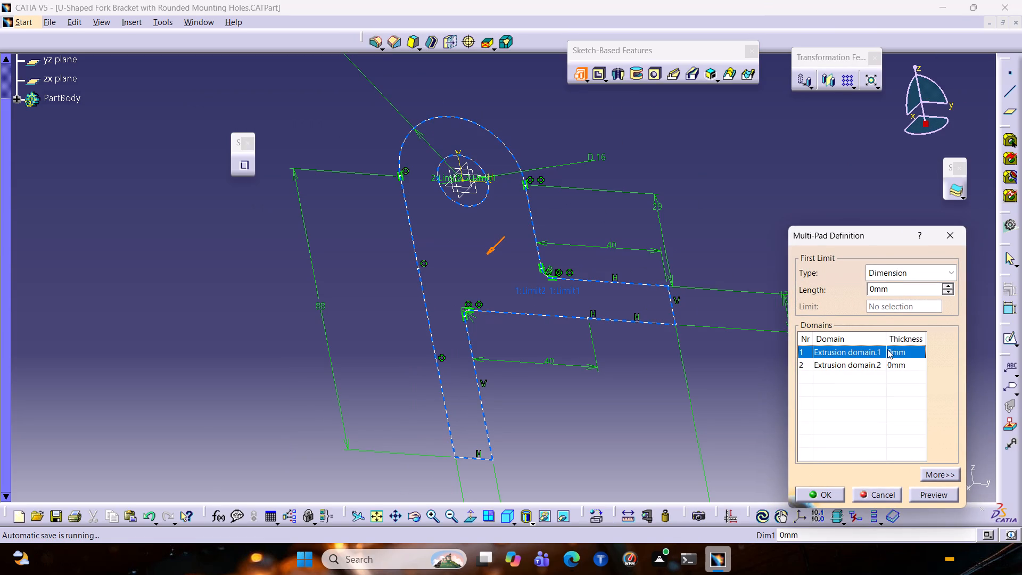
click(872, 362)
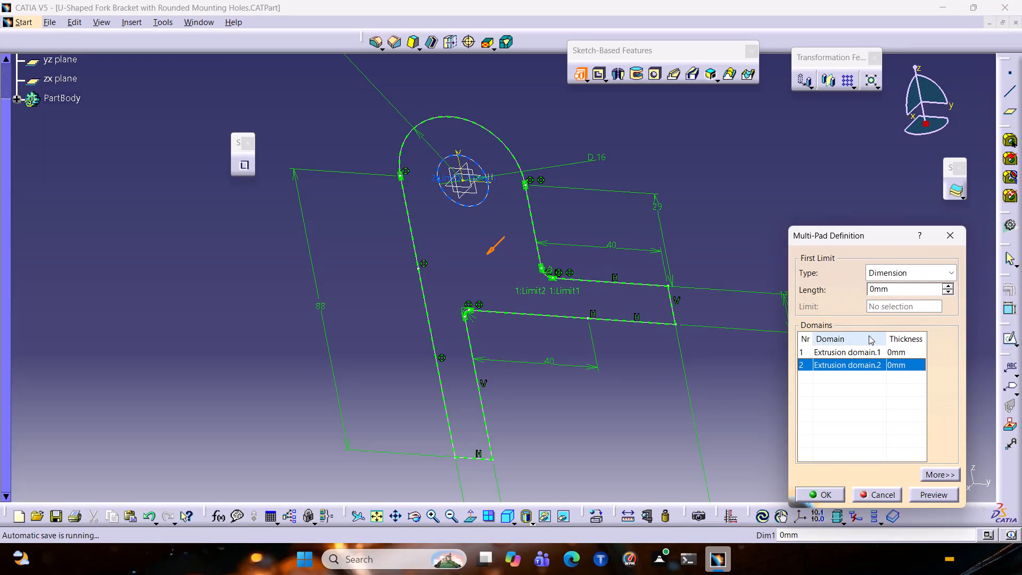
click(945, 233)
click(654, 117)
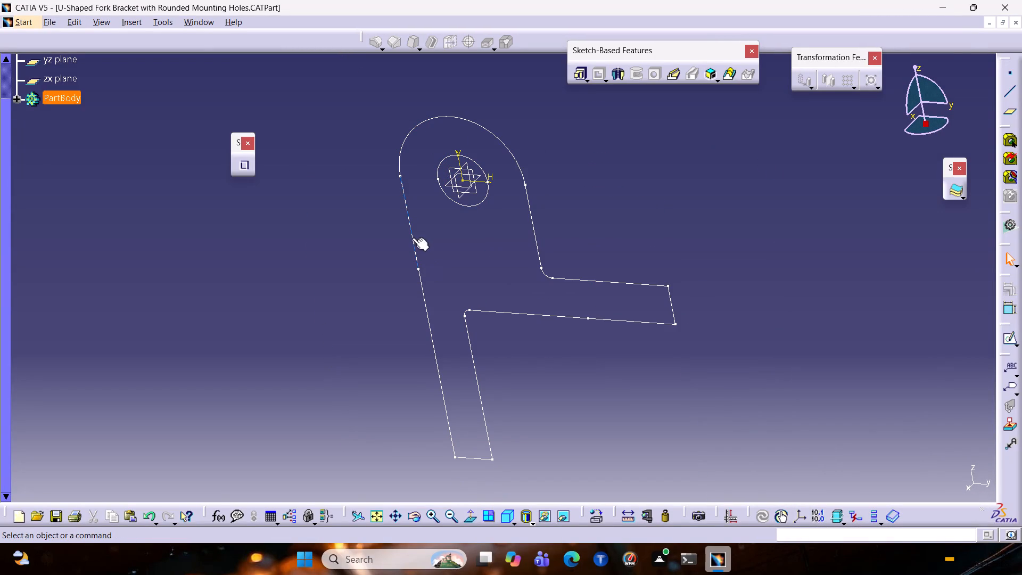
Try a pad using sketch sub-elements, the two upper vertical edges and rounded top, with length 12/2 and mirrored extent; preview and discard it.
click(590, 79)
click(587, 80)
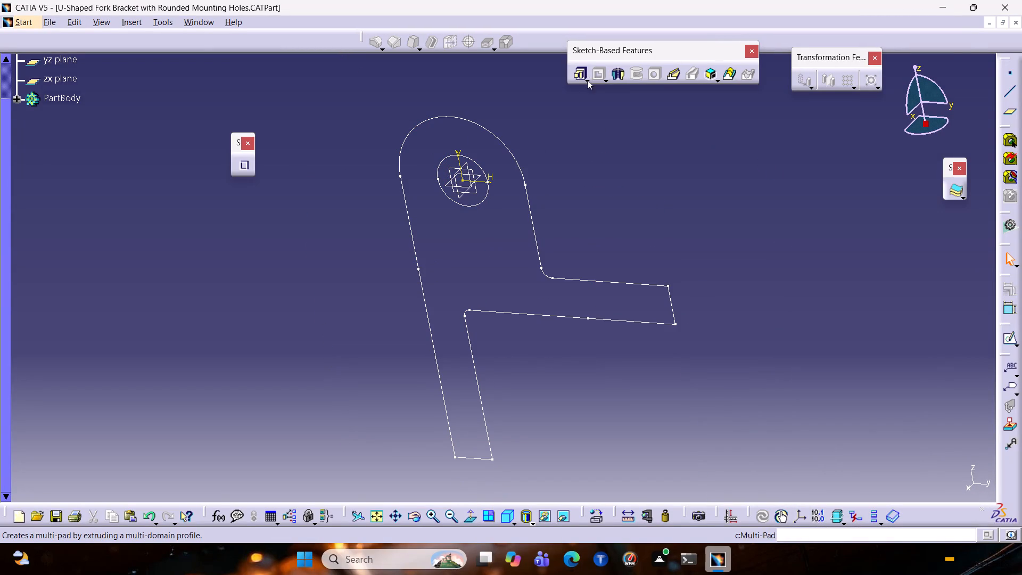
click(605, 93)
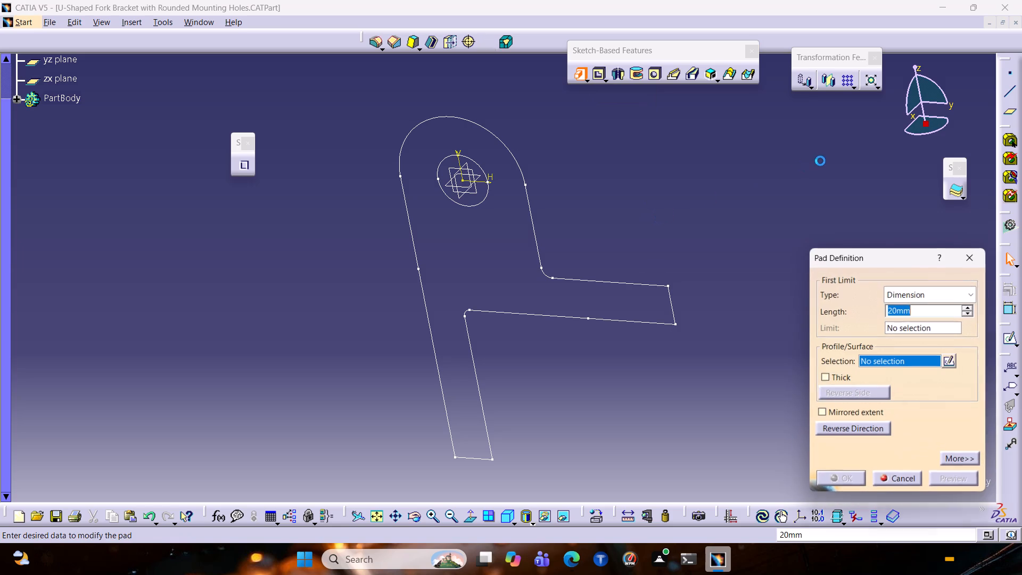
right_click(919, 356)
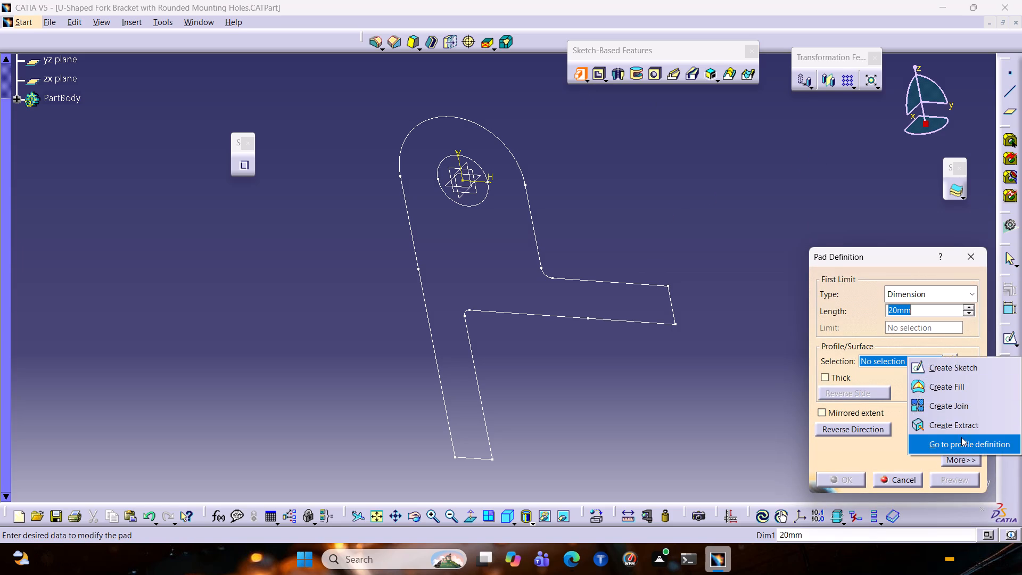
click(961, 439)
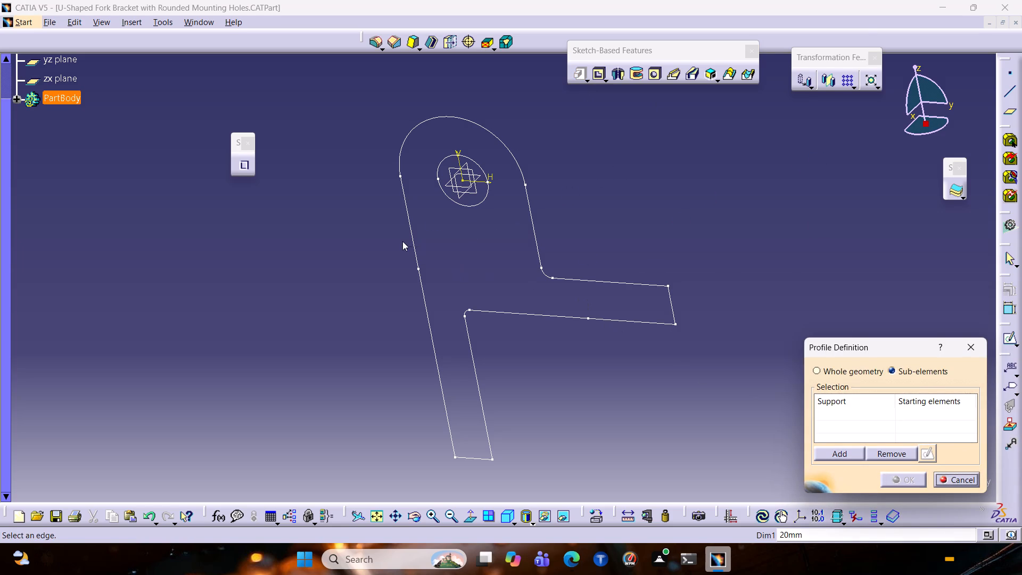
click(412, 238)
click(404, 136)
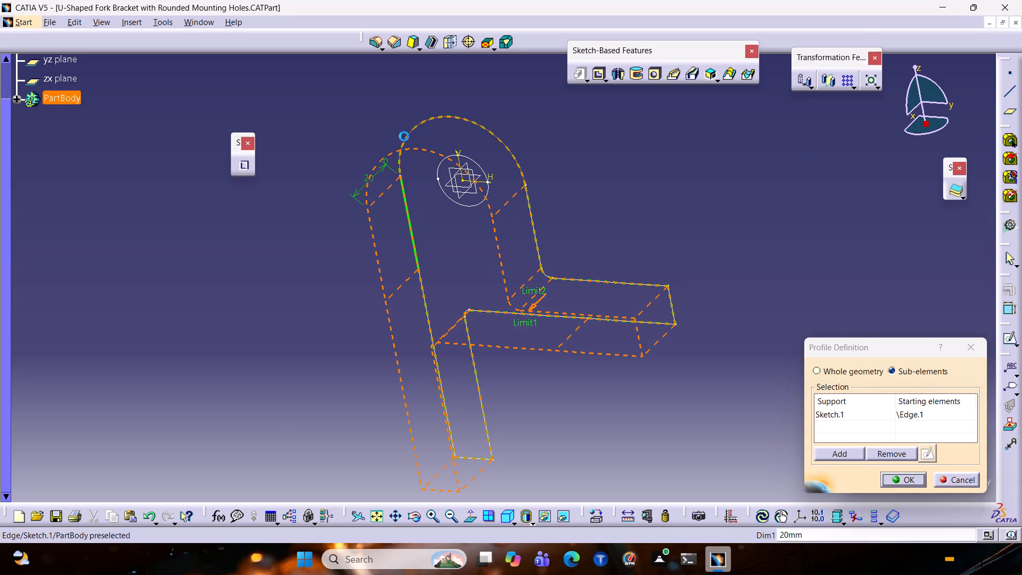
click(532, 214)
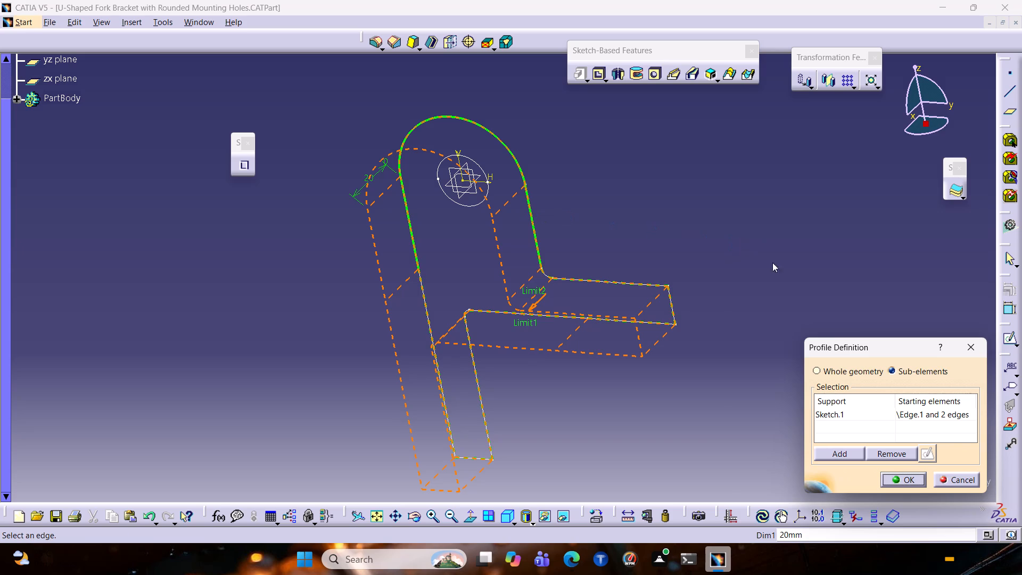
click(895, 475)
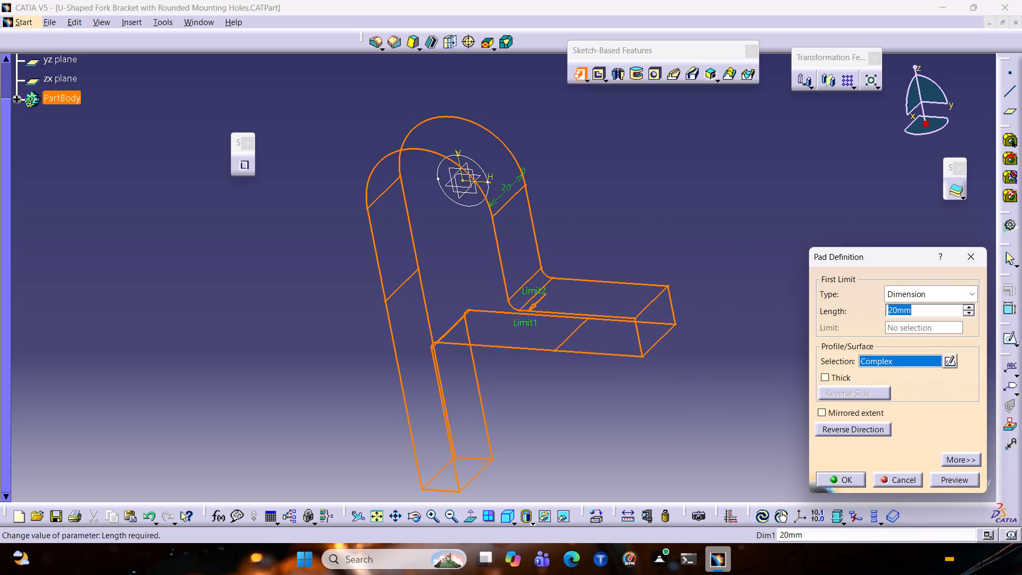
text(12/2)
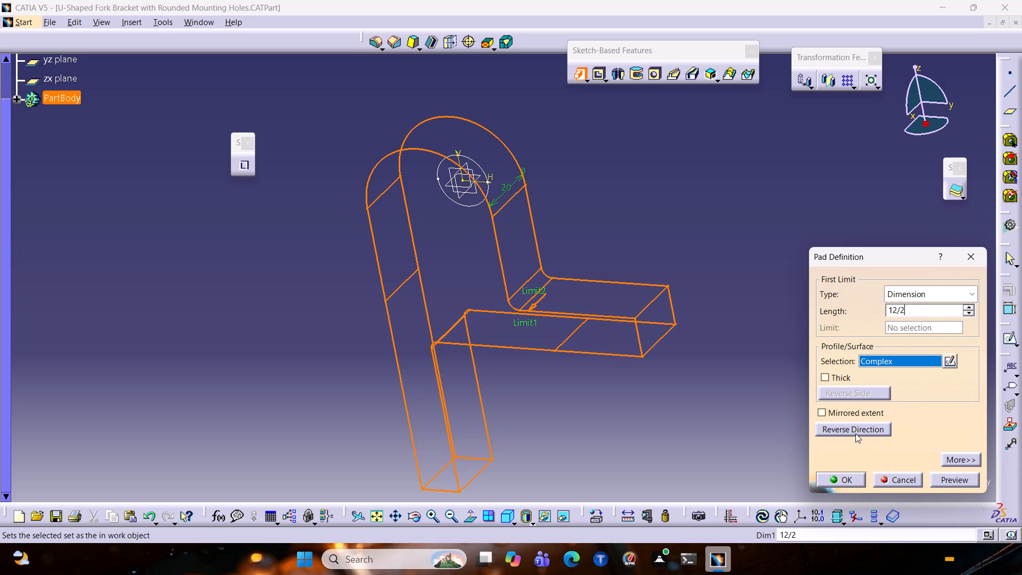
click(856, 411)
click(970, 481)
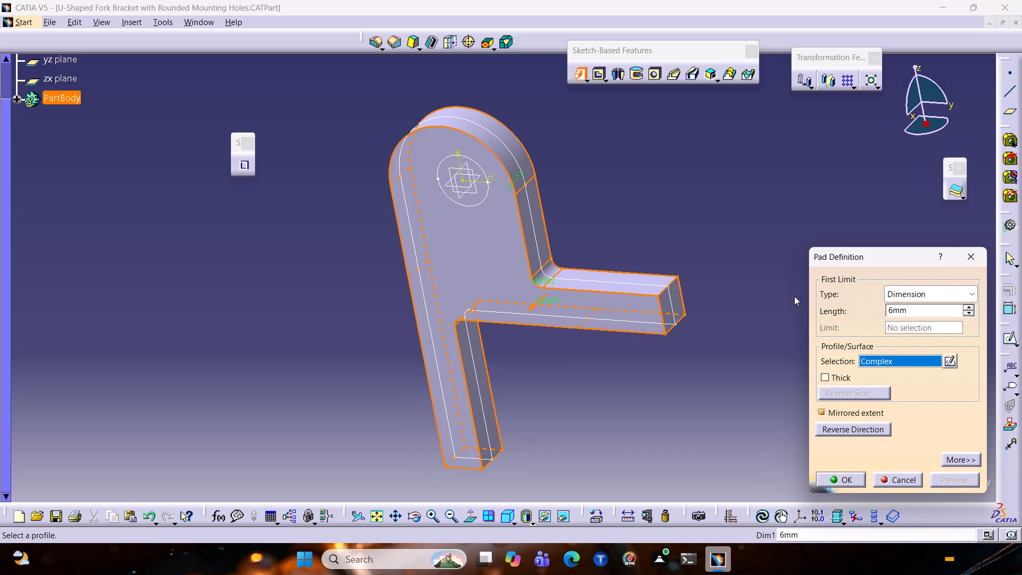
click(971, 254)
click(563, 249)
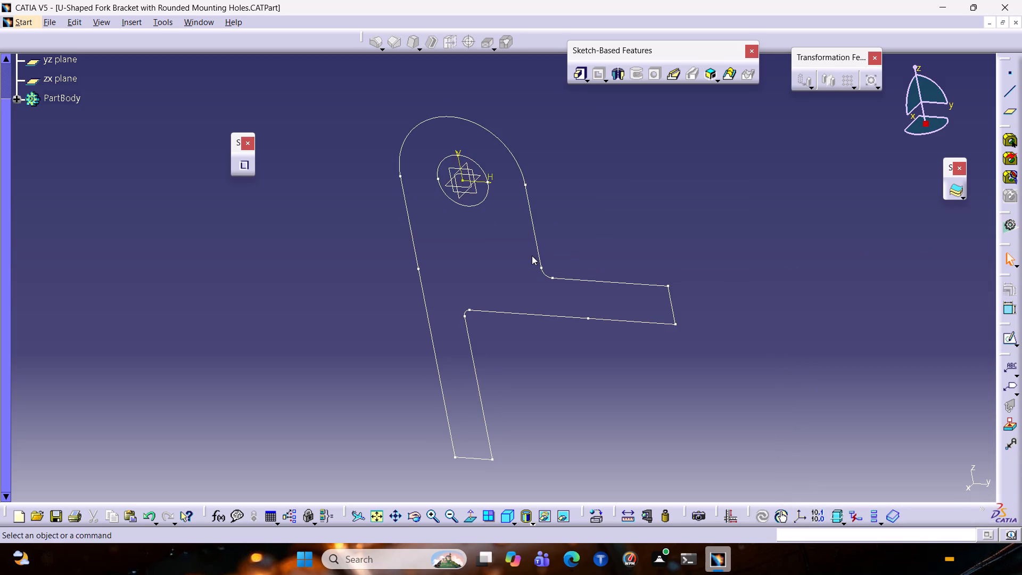
Reopen the bracket's profile sketch for editing.
double_click(539, 253)
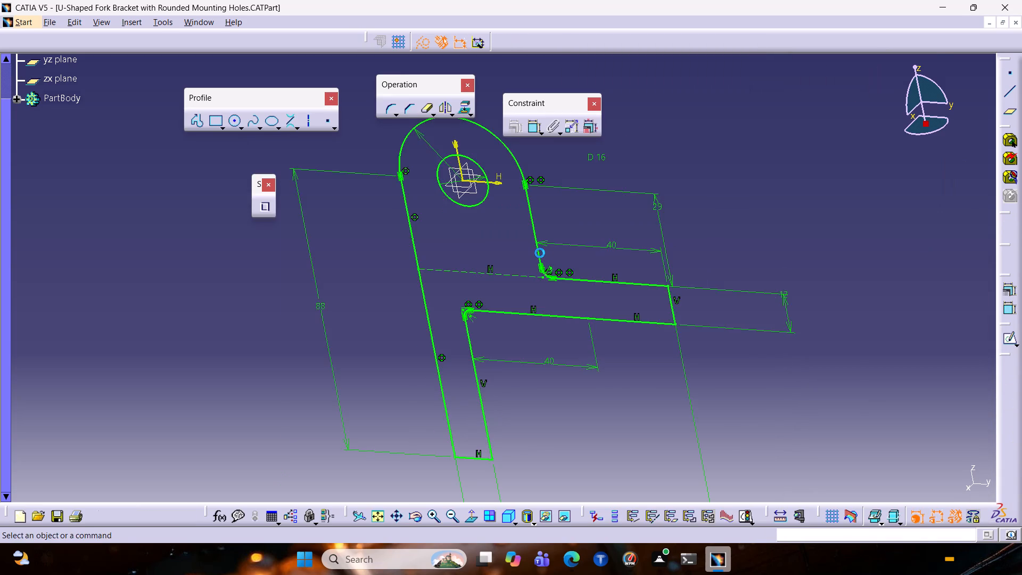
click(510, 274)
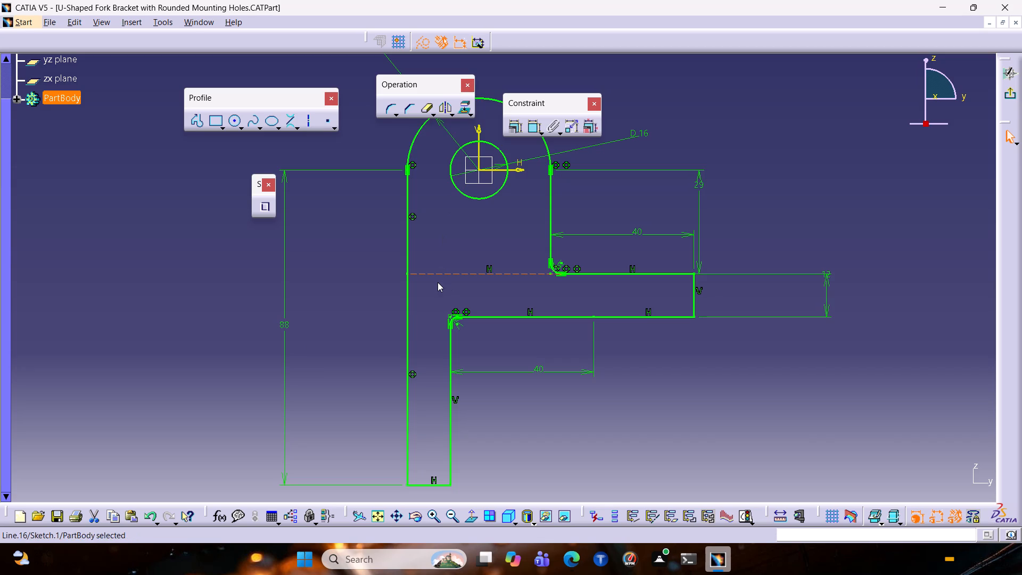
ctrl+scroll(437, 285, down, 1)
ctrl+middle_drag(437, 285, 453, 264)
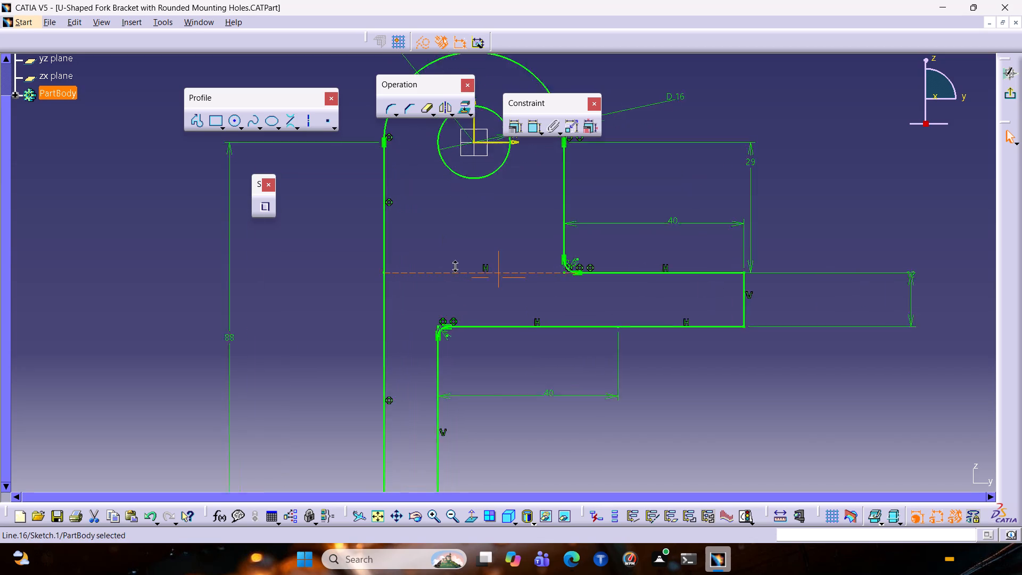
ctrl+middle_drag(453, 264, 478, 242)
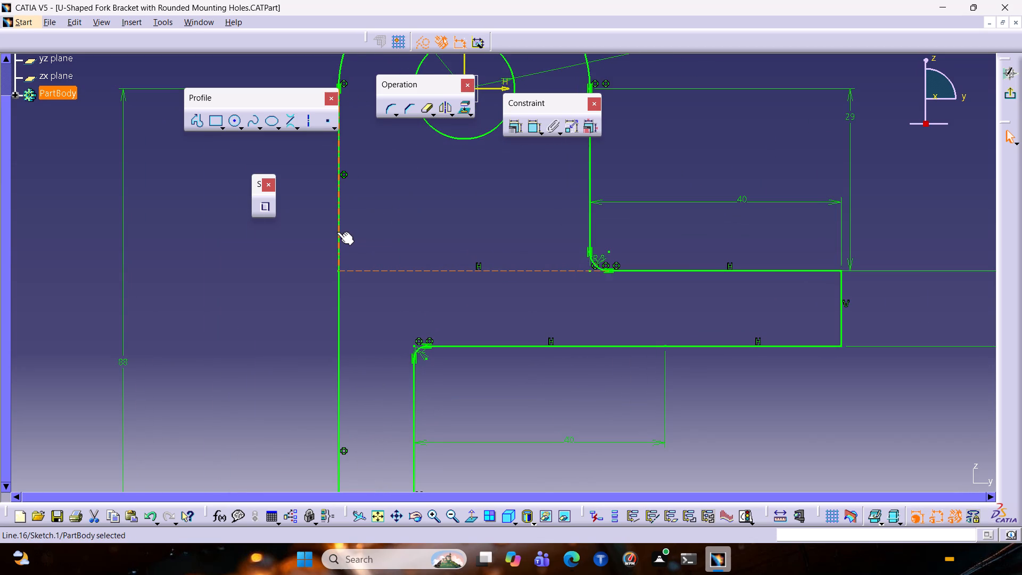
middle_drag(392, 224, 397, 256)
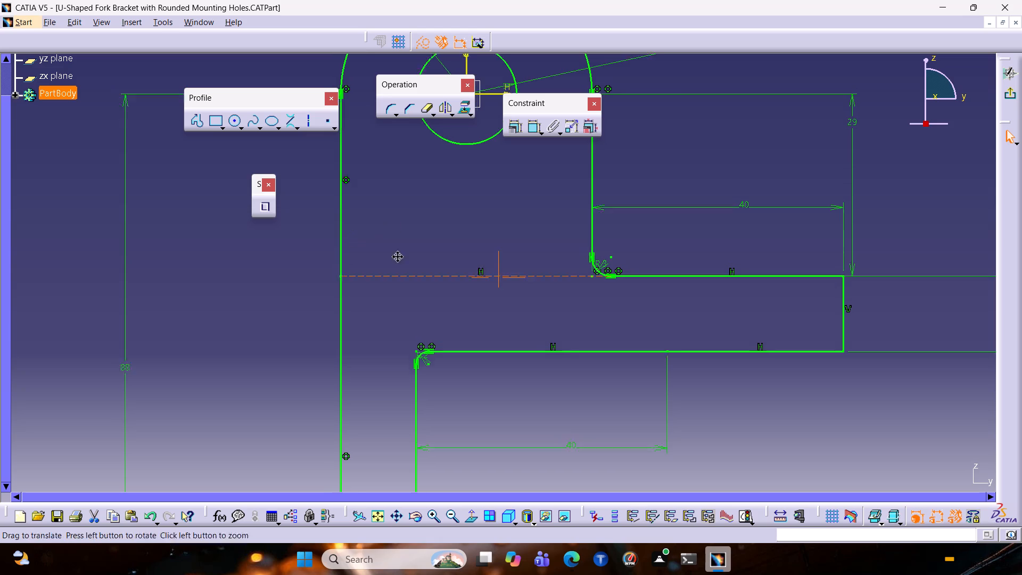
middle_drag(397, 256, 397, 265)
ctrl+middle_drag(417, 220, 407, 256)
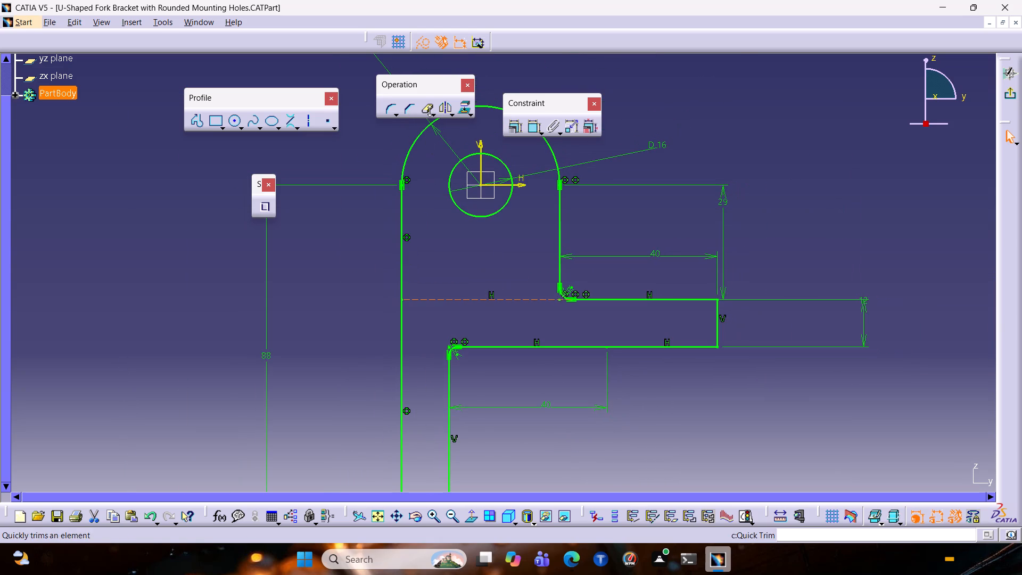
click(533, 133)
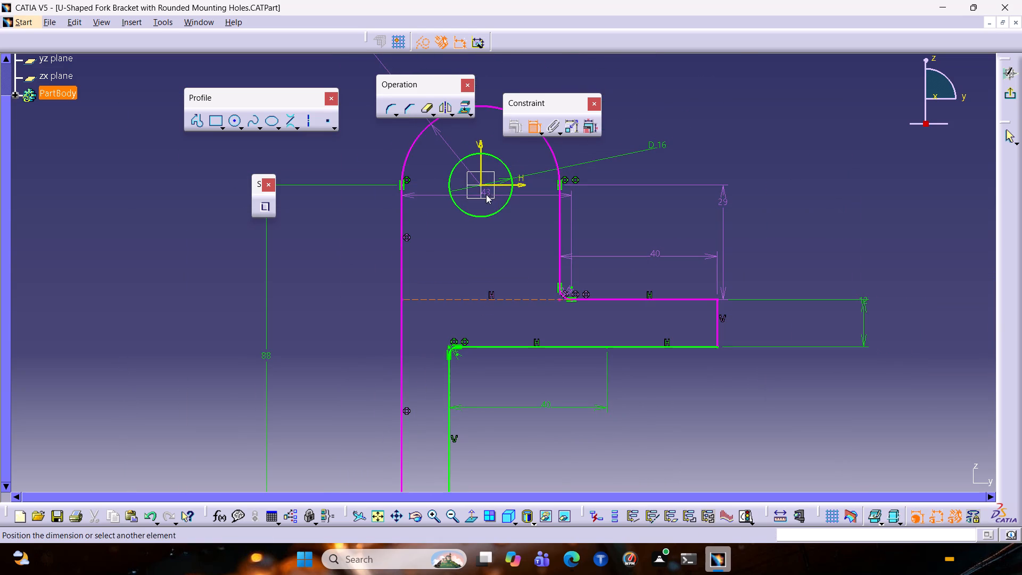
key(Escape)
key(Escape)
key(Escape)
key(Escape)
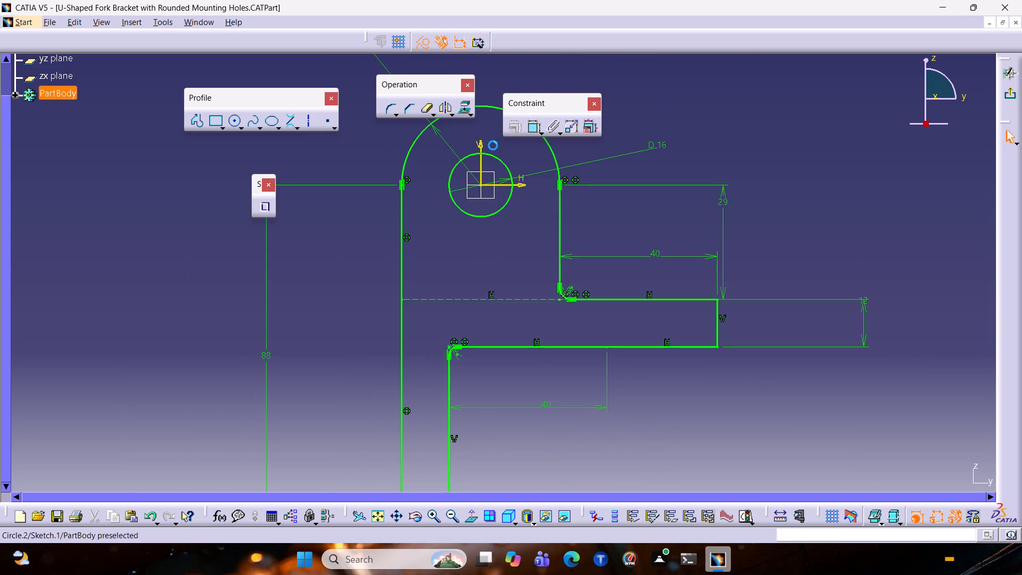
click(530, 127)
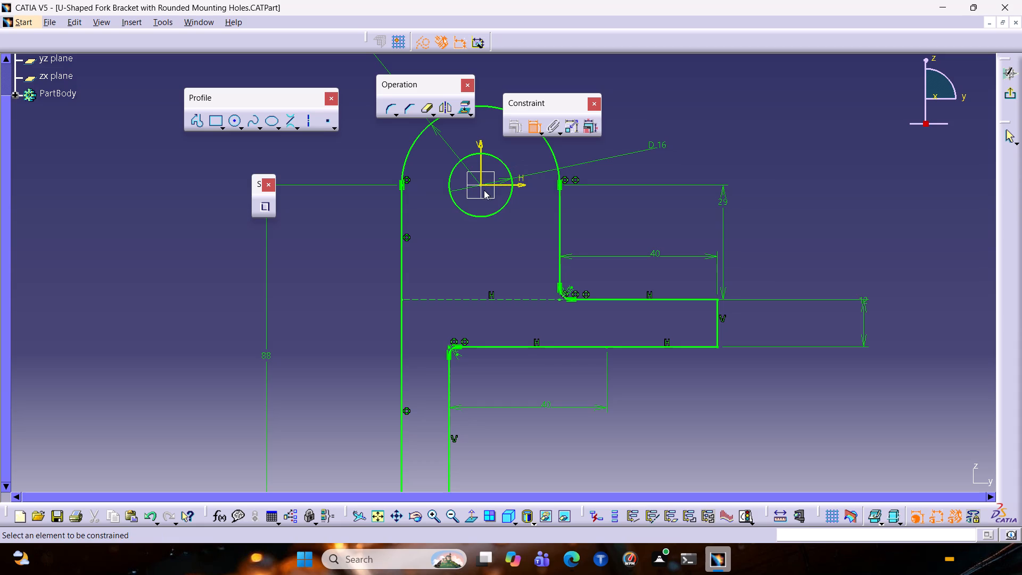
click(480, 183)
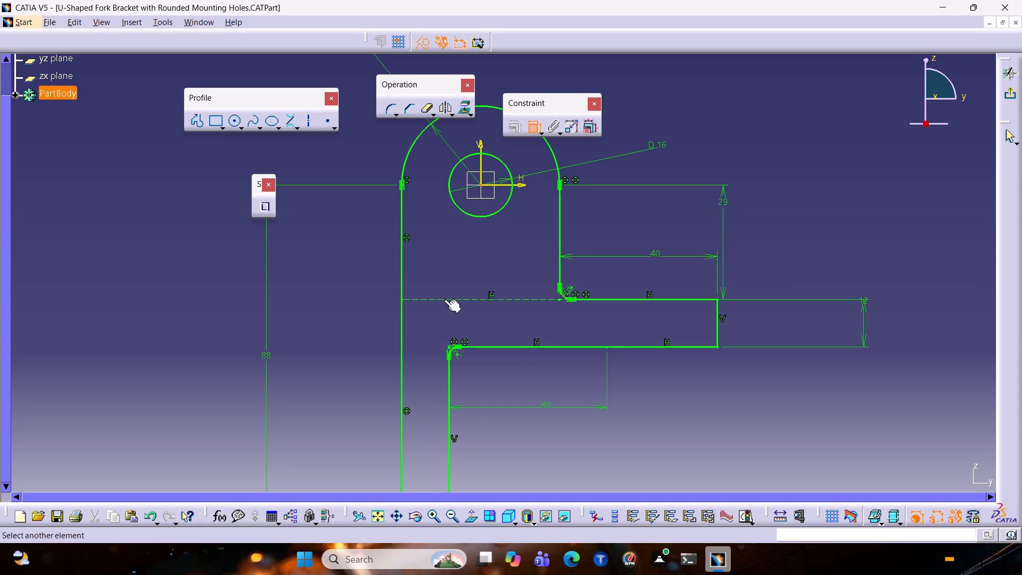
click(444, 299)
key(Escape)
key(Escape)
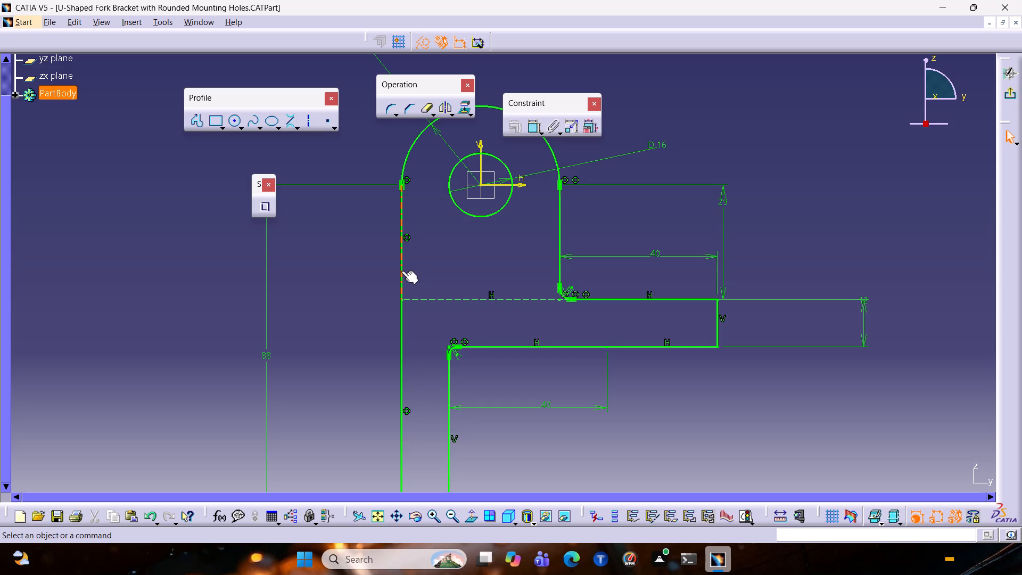
Select the upper segment of the long vertical edge, between the rounded top and the construction line.
drag(401, 270, 416, 265)
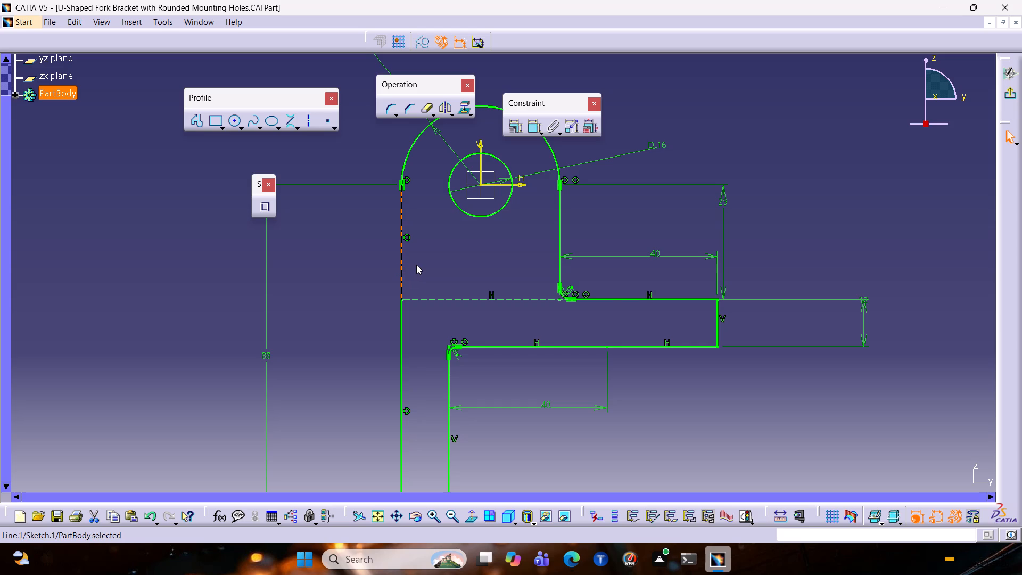
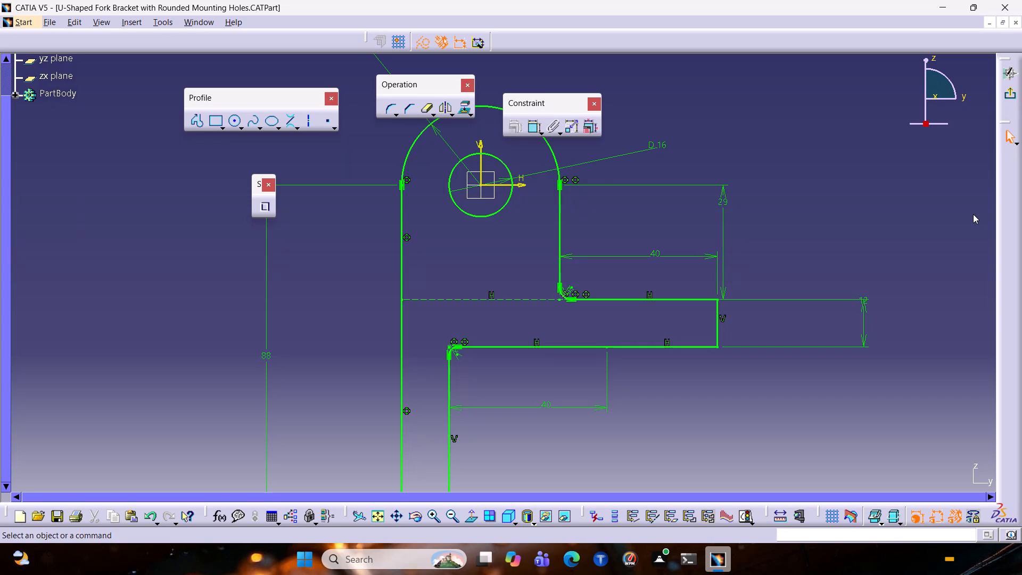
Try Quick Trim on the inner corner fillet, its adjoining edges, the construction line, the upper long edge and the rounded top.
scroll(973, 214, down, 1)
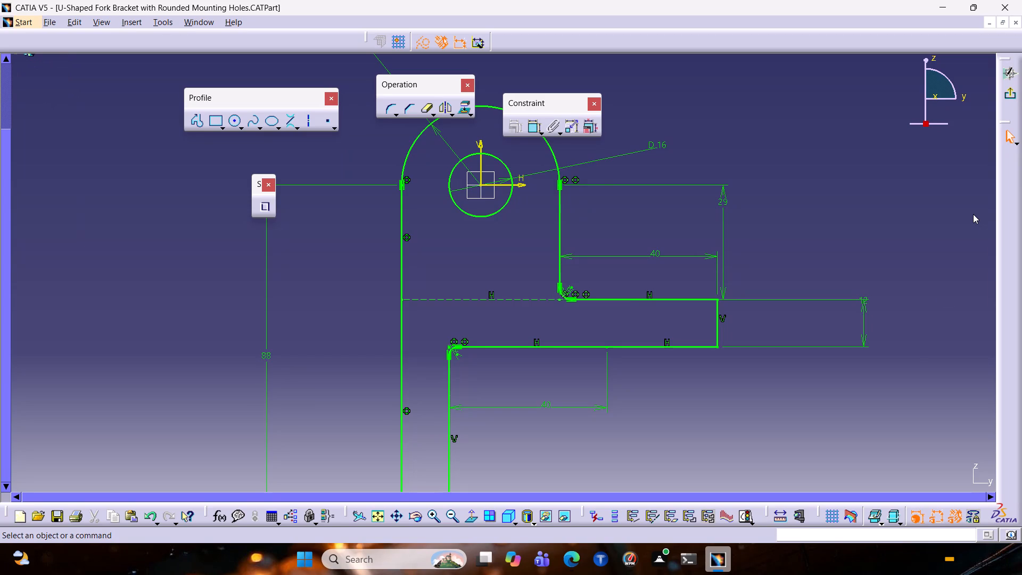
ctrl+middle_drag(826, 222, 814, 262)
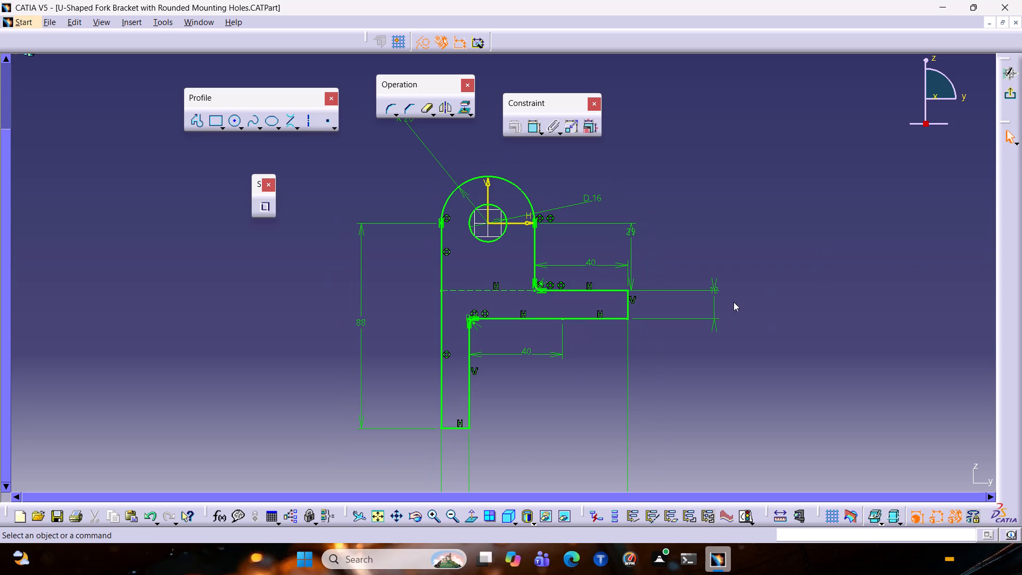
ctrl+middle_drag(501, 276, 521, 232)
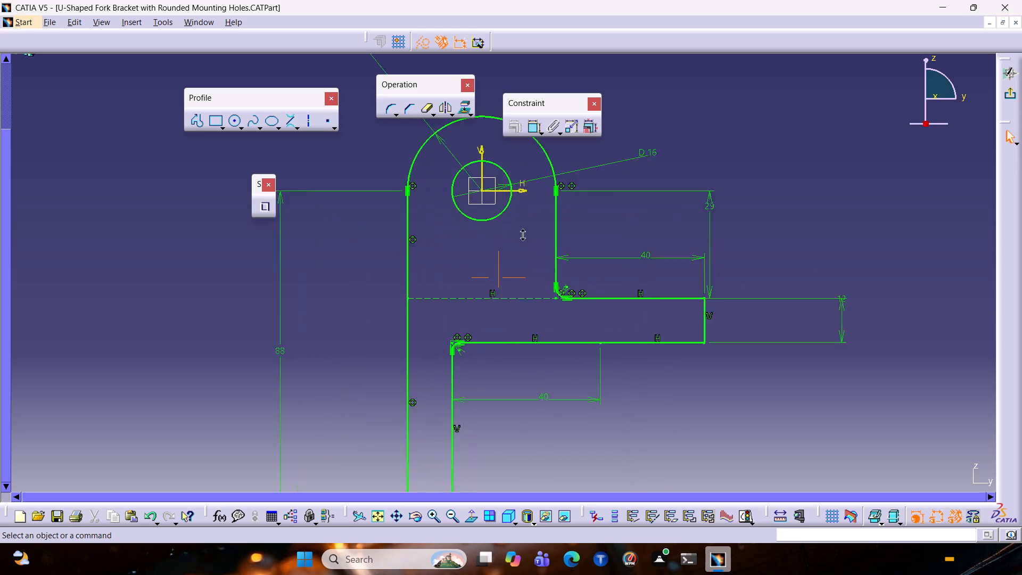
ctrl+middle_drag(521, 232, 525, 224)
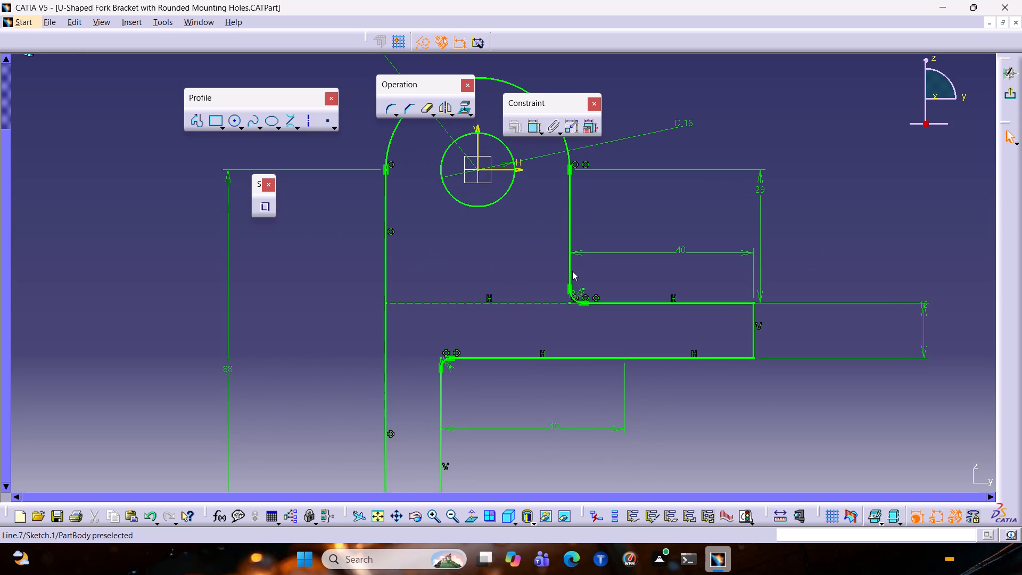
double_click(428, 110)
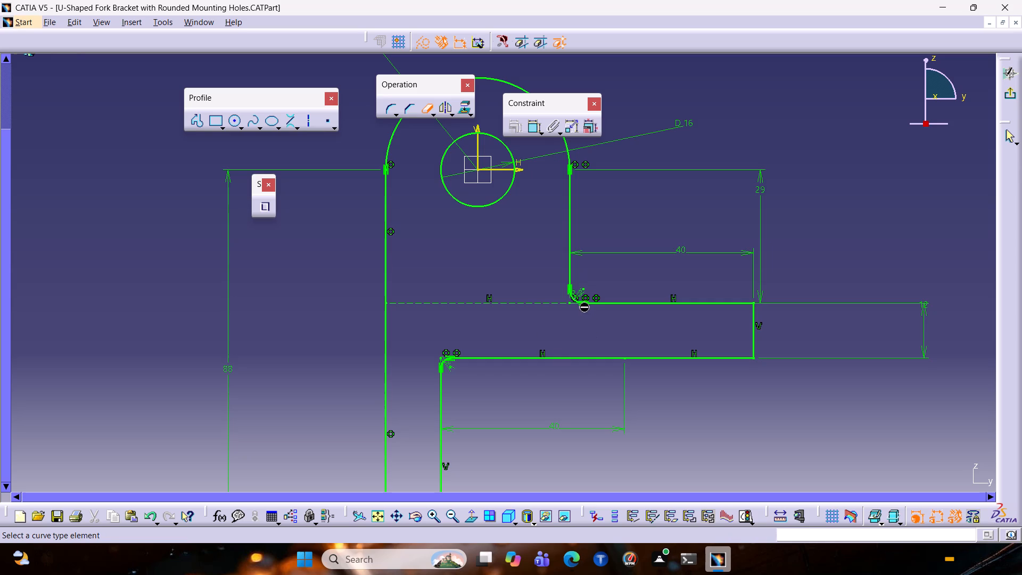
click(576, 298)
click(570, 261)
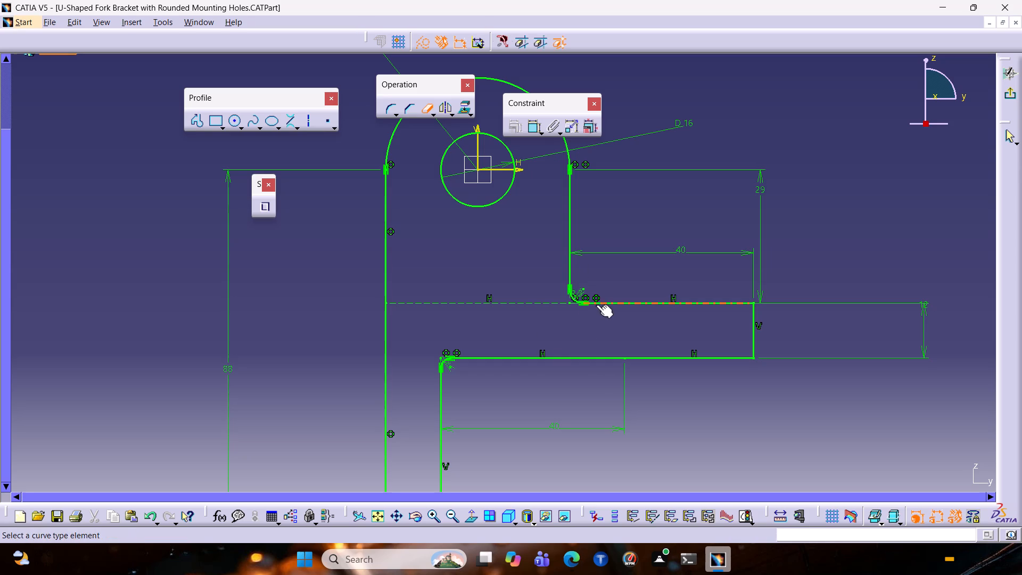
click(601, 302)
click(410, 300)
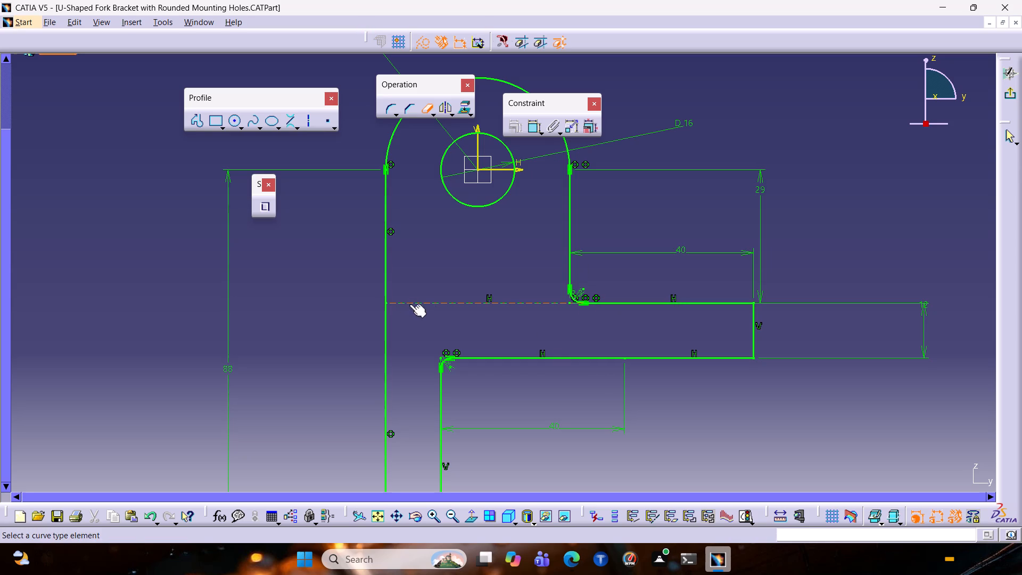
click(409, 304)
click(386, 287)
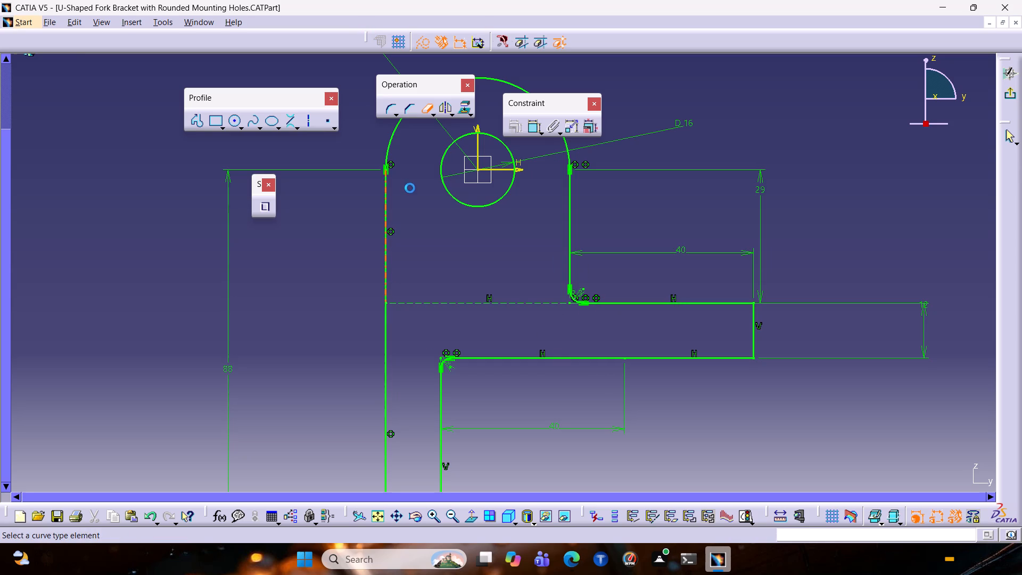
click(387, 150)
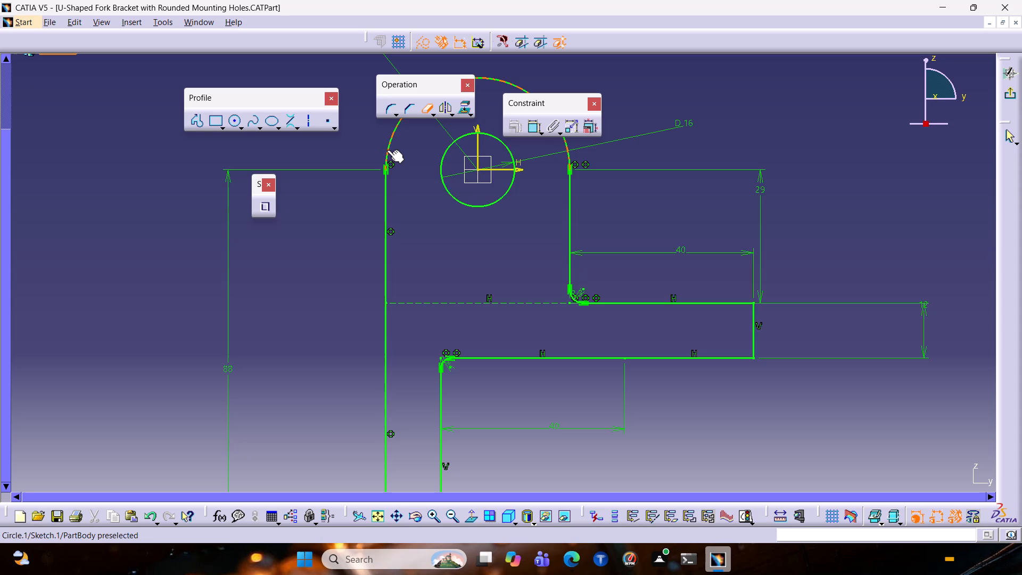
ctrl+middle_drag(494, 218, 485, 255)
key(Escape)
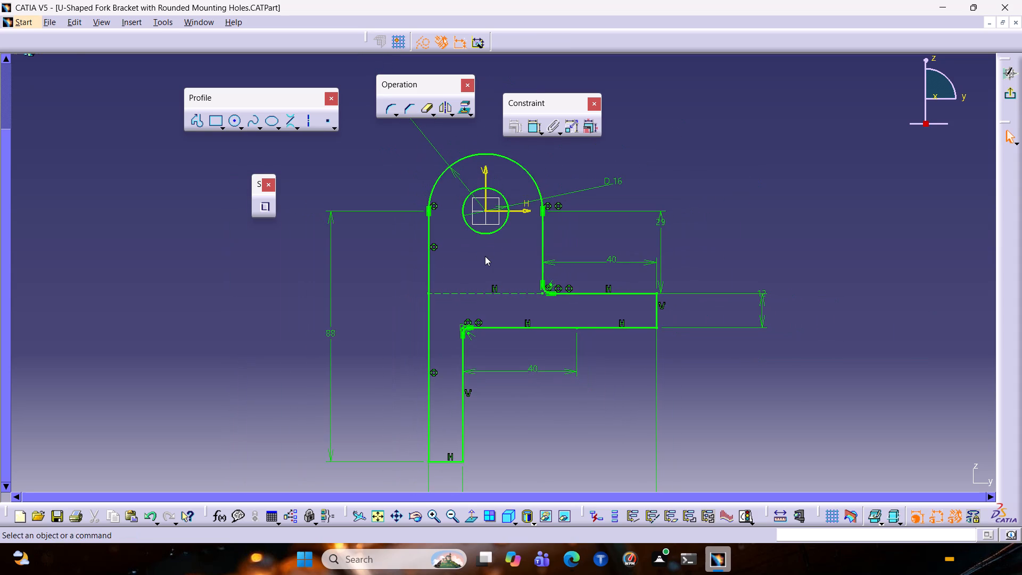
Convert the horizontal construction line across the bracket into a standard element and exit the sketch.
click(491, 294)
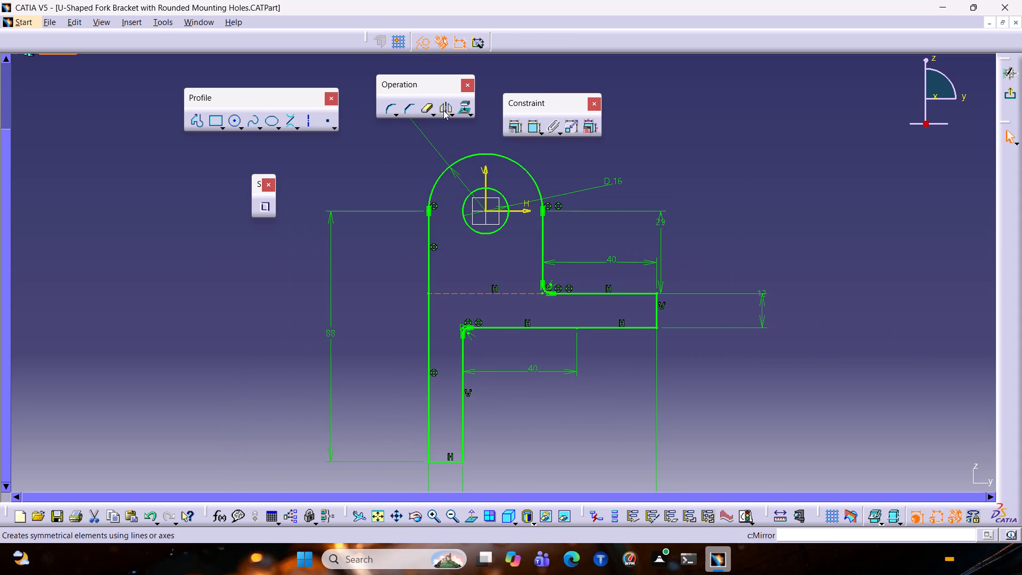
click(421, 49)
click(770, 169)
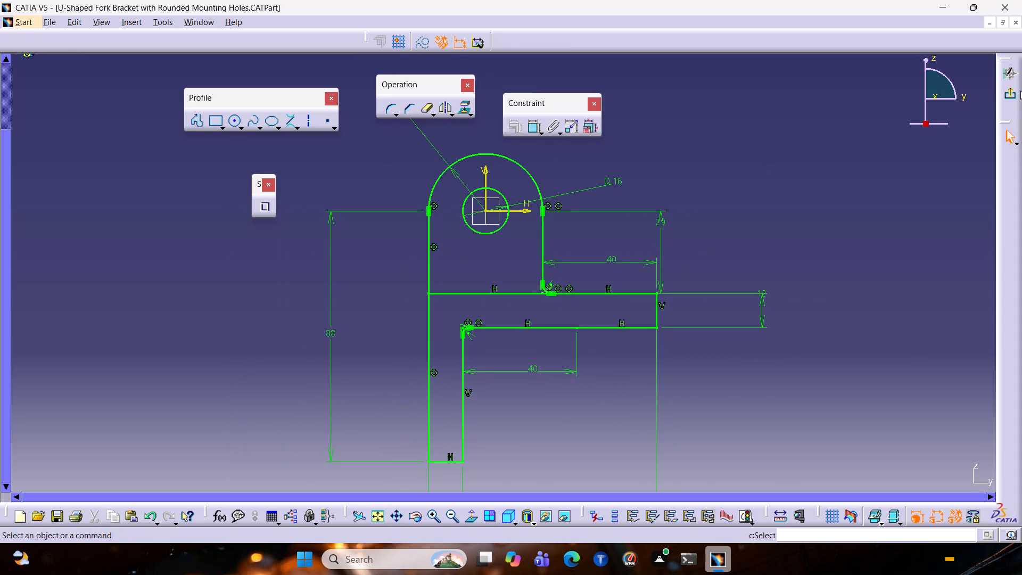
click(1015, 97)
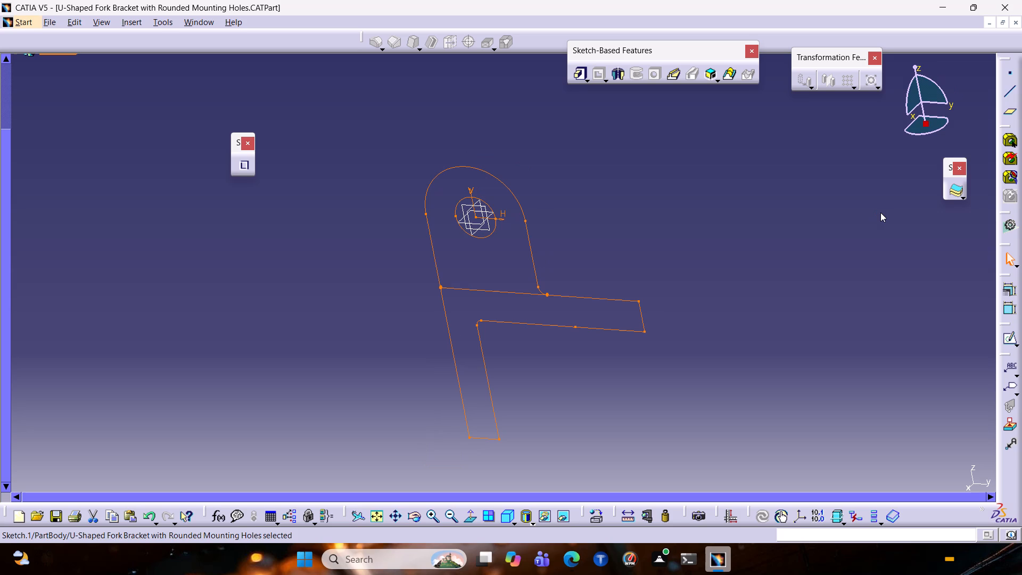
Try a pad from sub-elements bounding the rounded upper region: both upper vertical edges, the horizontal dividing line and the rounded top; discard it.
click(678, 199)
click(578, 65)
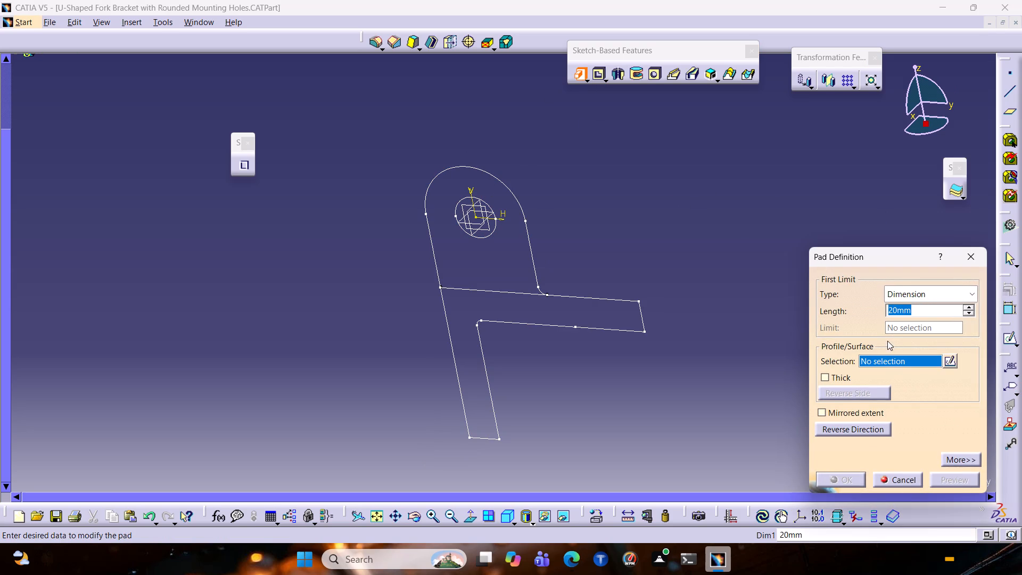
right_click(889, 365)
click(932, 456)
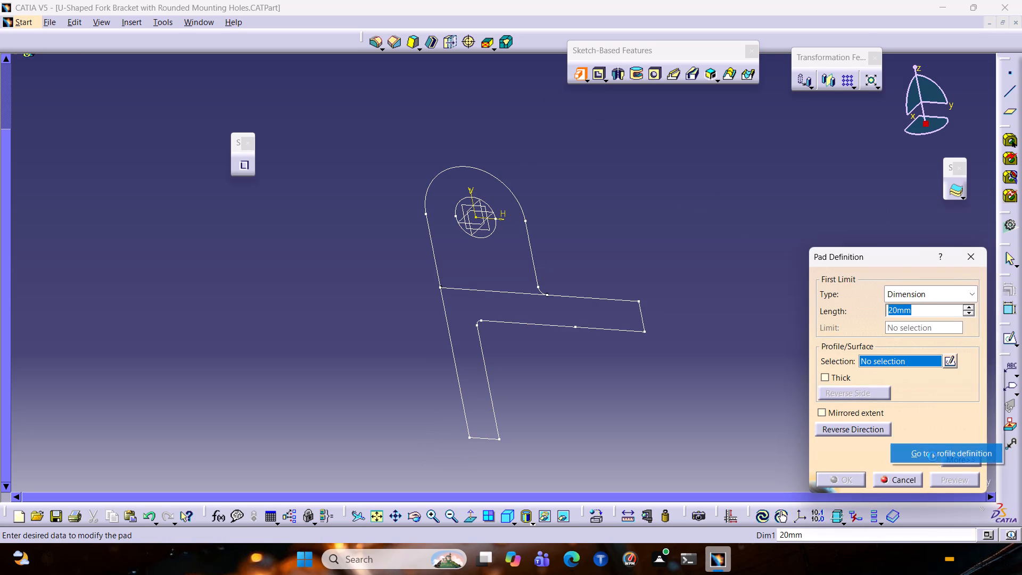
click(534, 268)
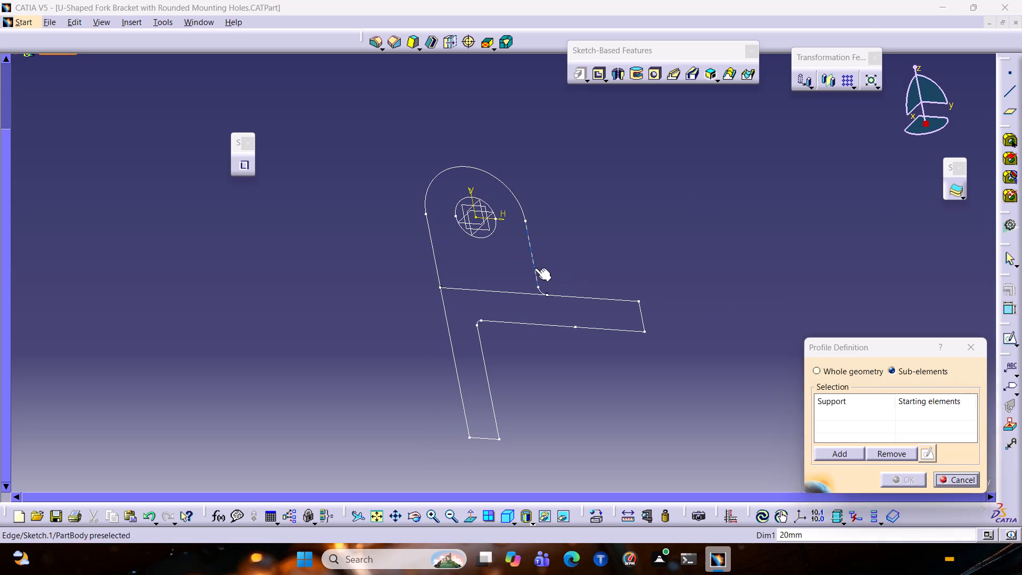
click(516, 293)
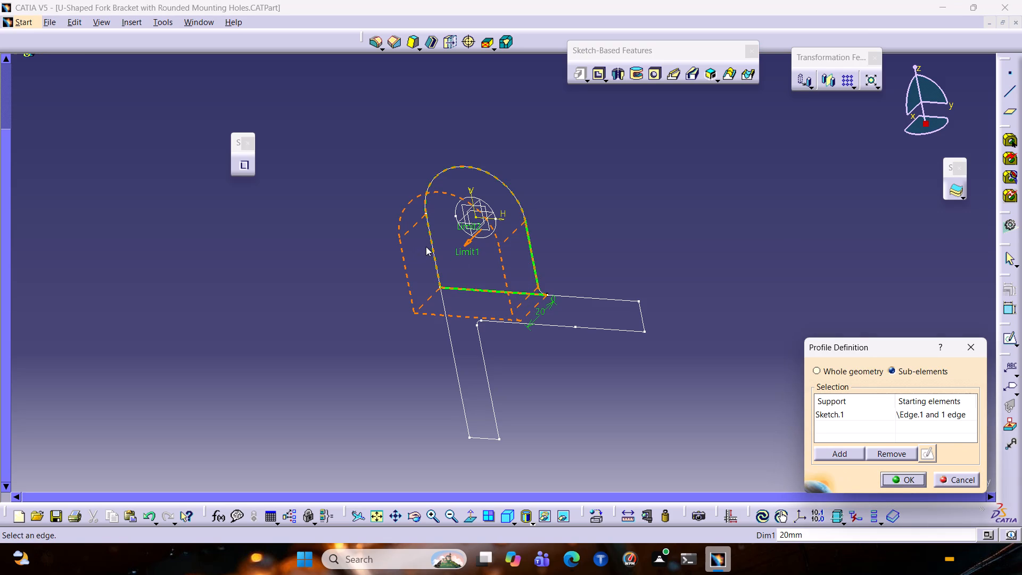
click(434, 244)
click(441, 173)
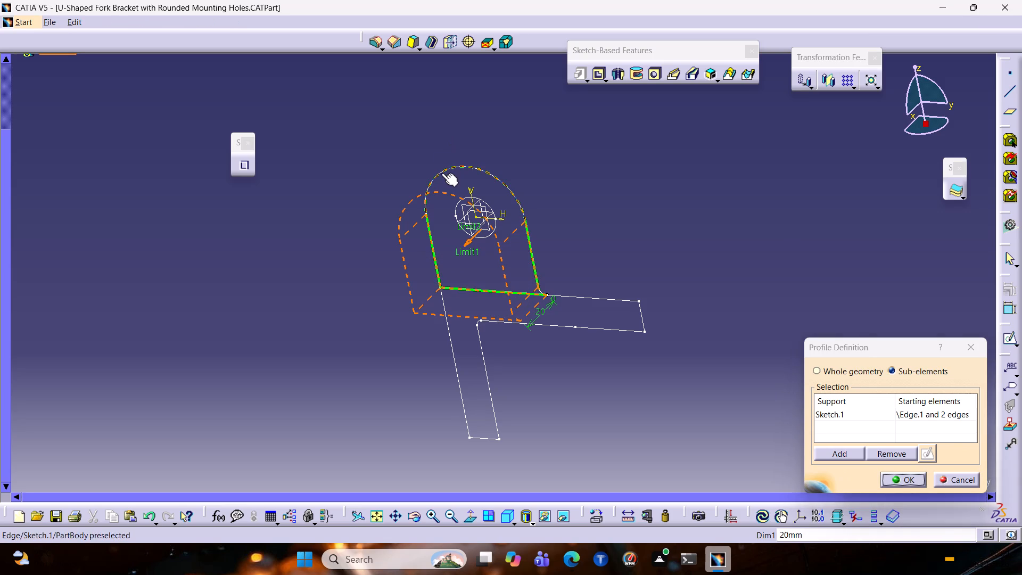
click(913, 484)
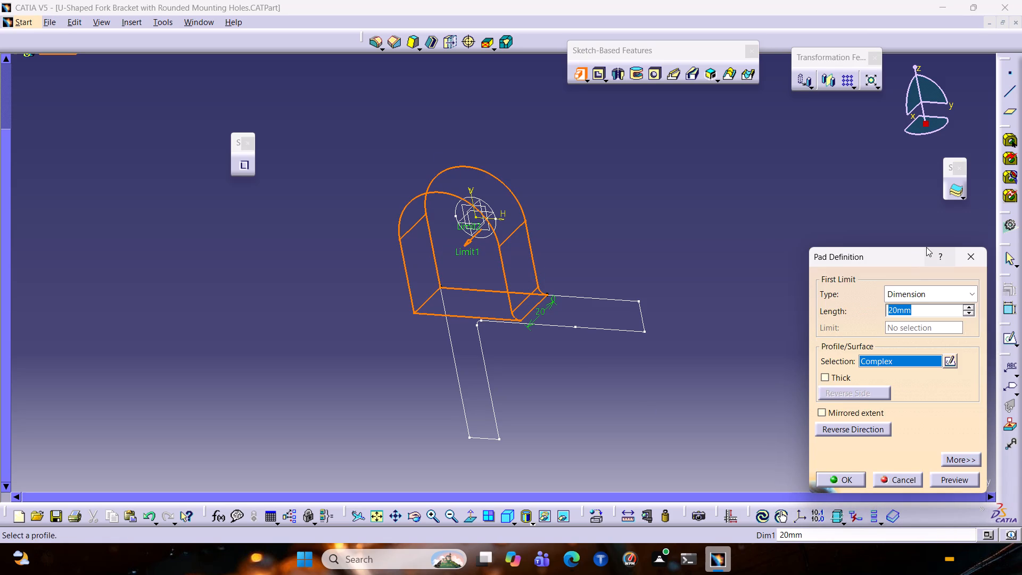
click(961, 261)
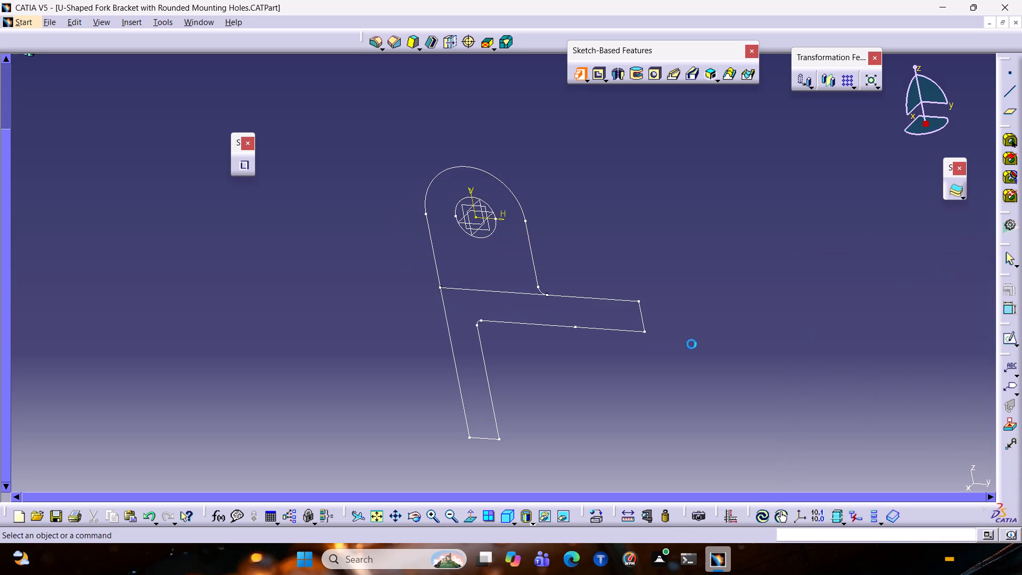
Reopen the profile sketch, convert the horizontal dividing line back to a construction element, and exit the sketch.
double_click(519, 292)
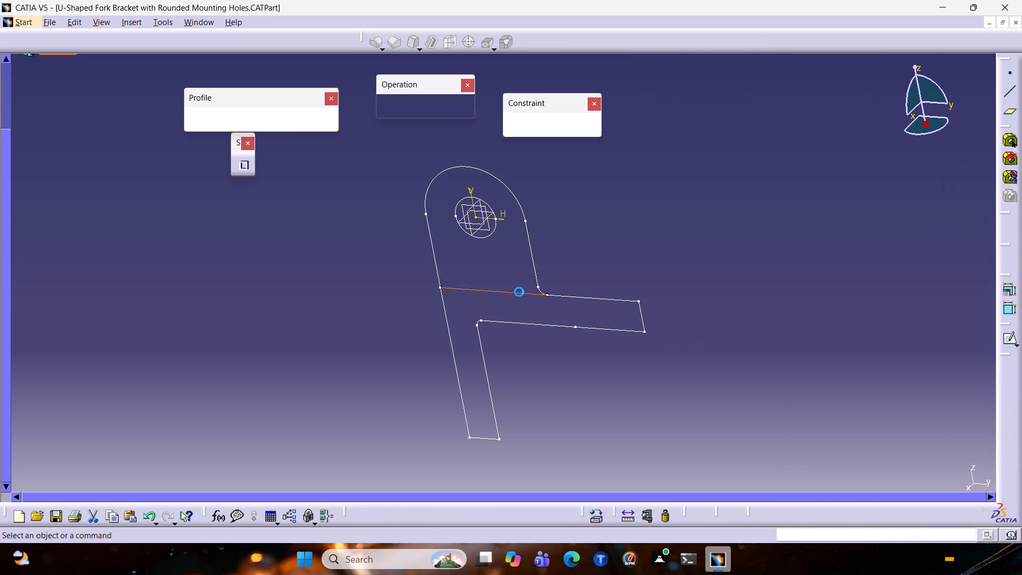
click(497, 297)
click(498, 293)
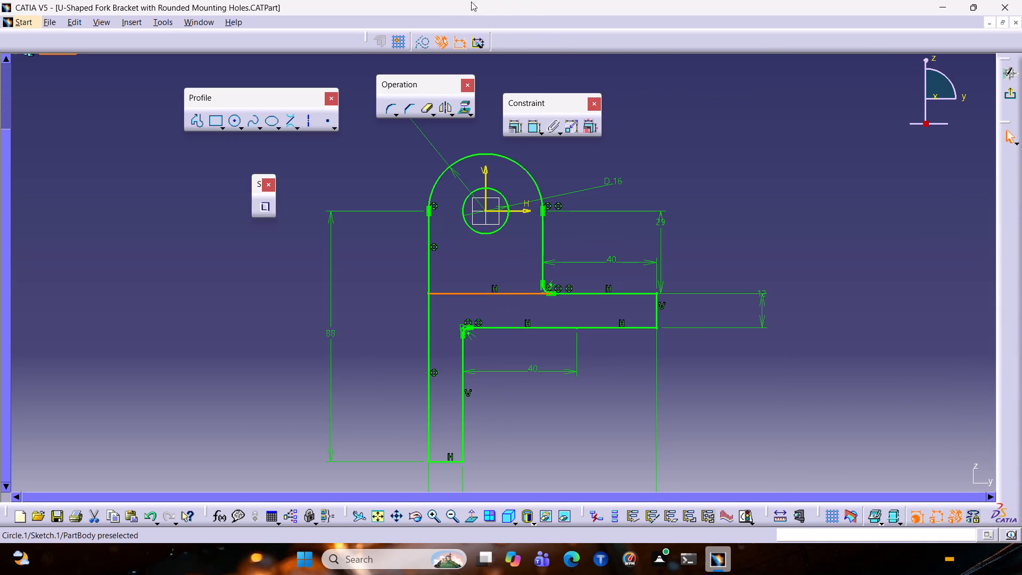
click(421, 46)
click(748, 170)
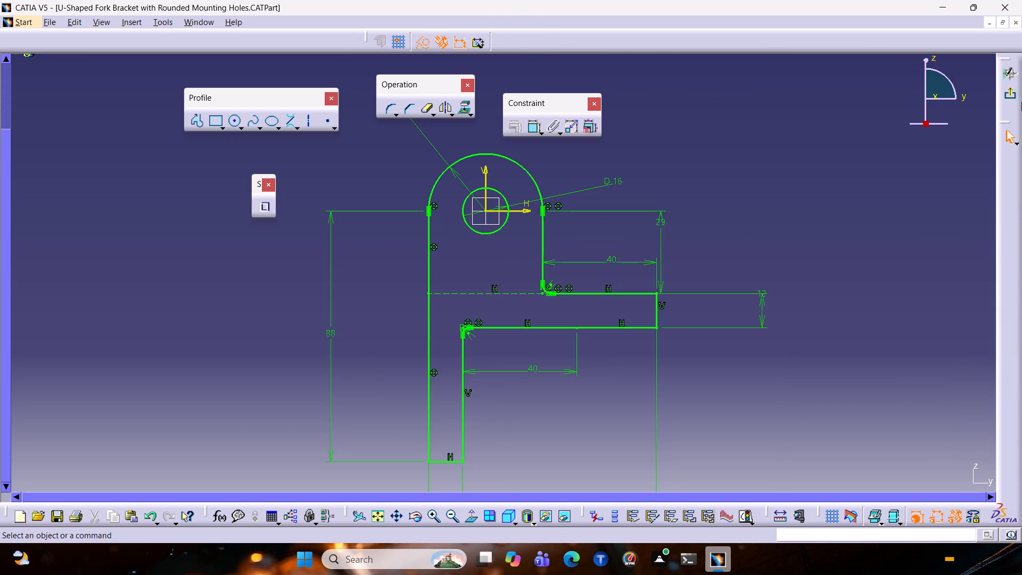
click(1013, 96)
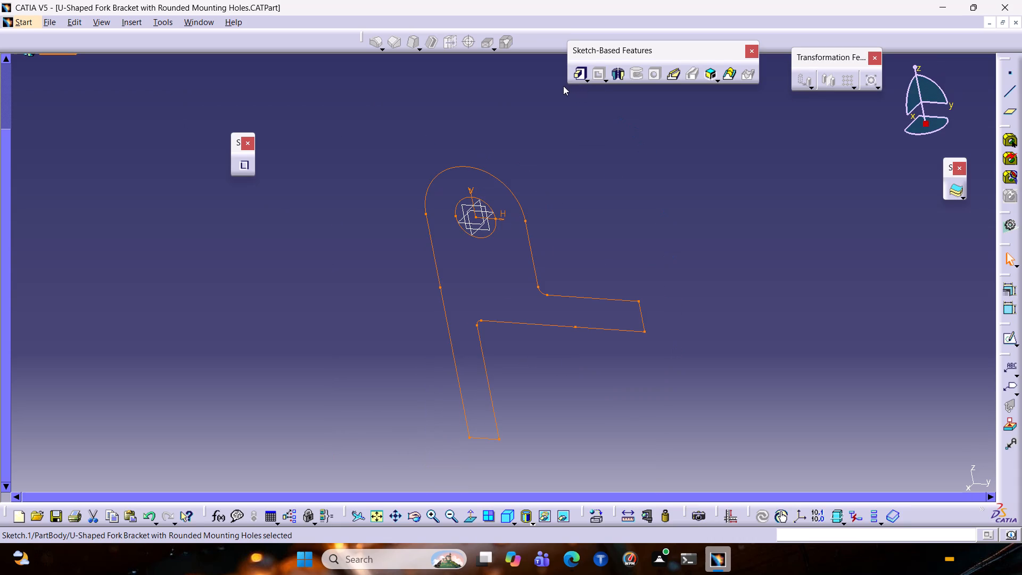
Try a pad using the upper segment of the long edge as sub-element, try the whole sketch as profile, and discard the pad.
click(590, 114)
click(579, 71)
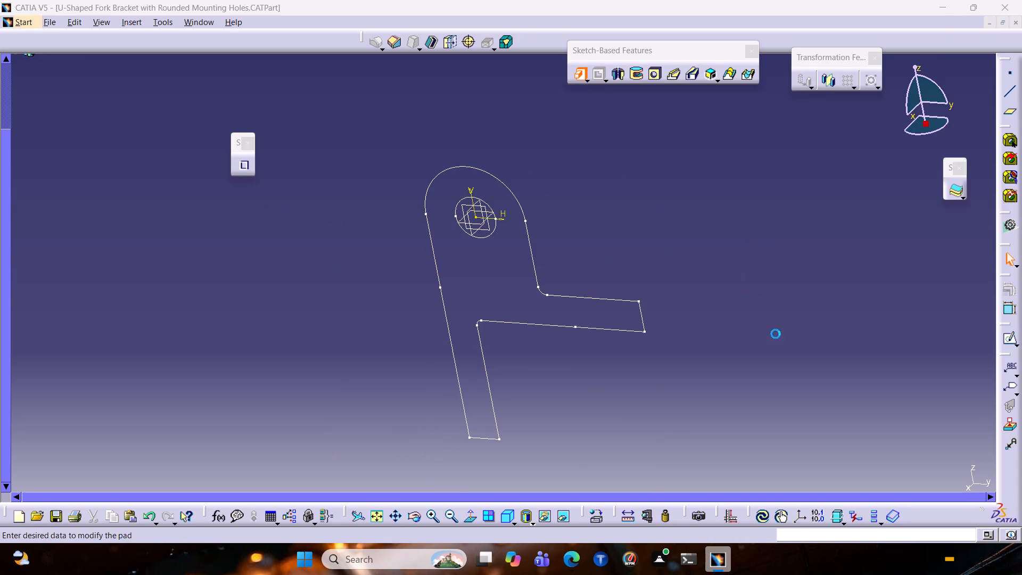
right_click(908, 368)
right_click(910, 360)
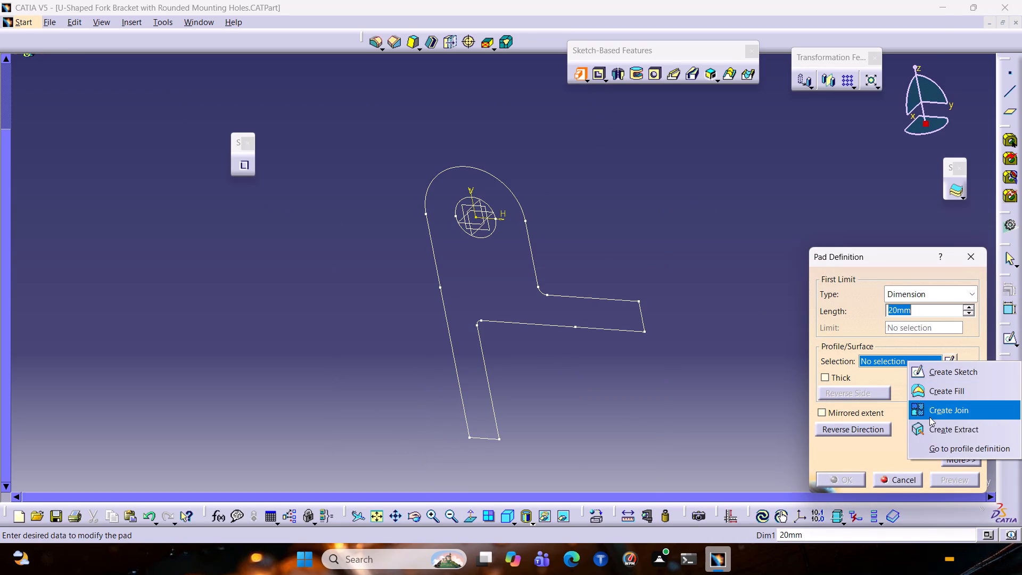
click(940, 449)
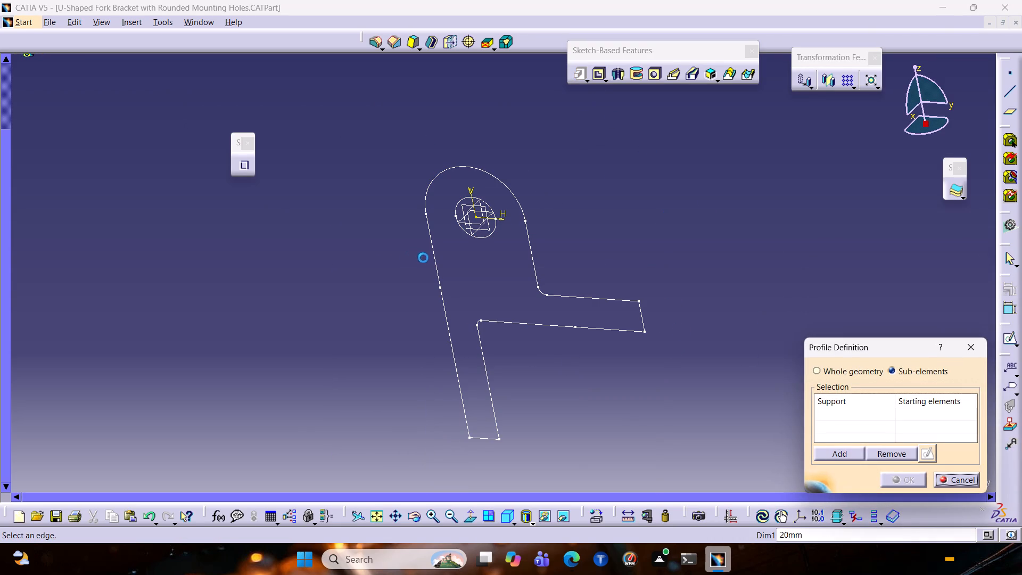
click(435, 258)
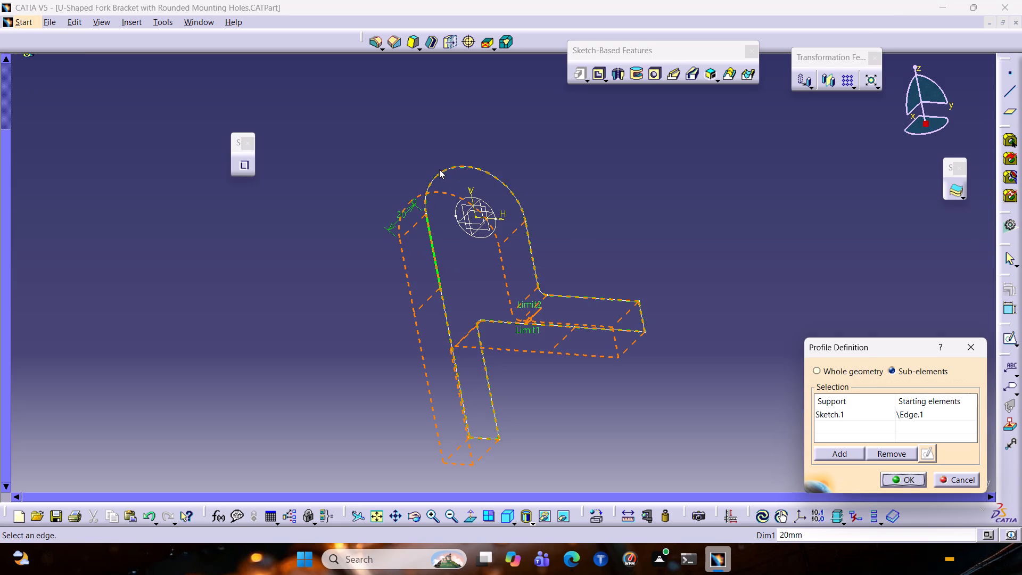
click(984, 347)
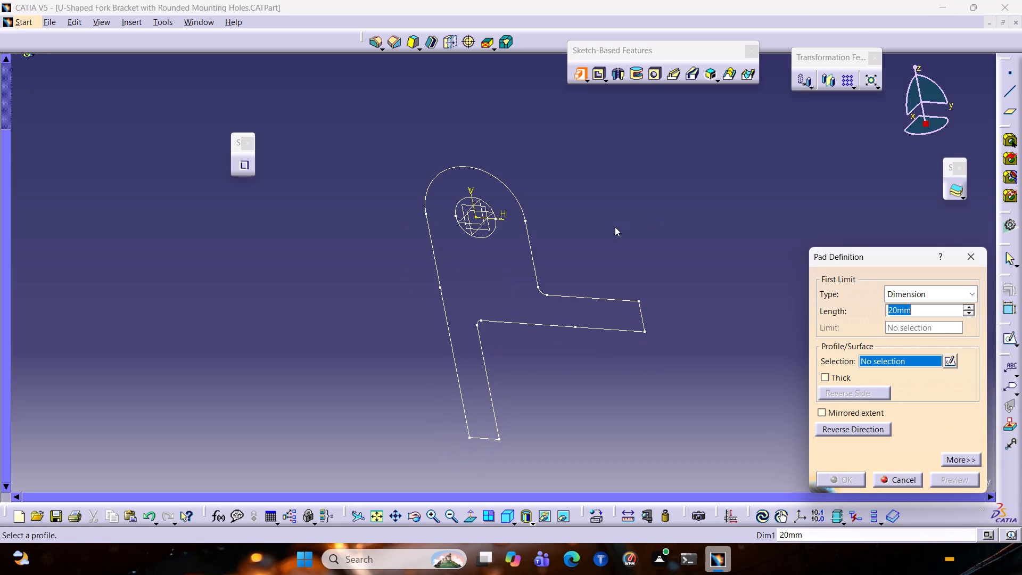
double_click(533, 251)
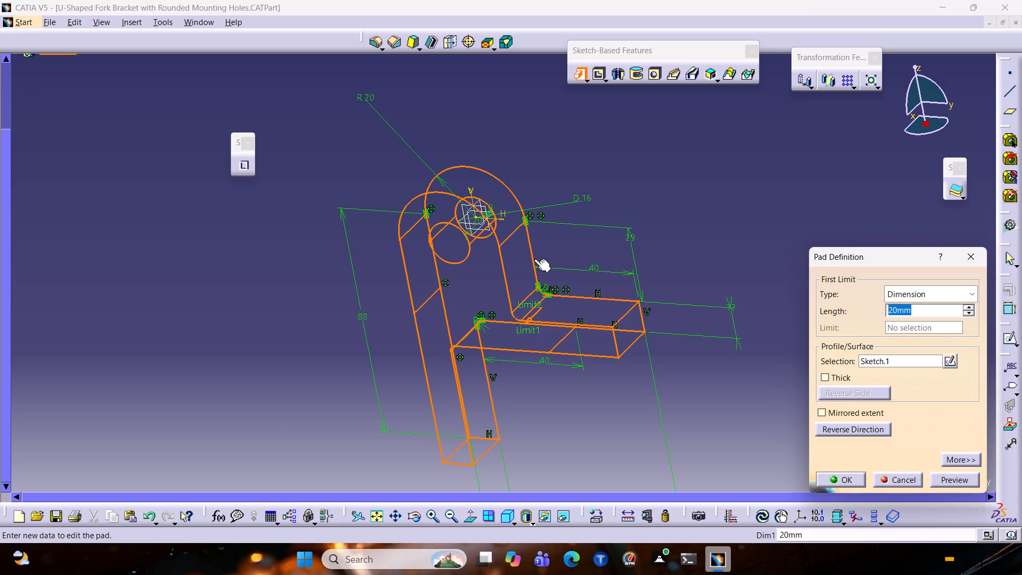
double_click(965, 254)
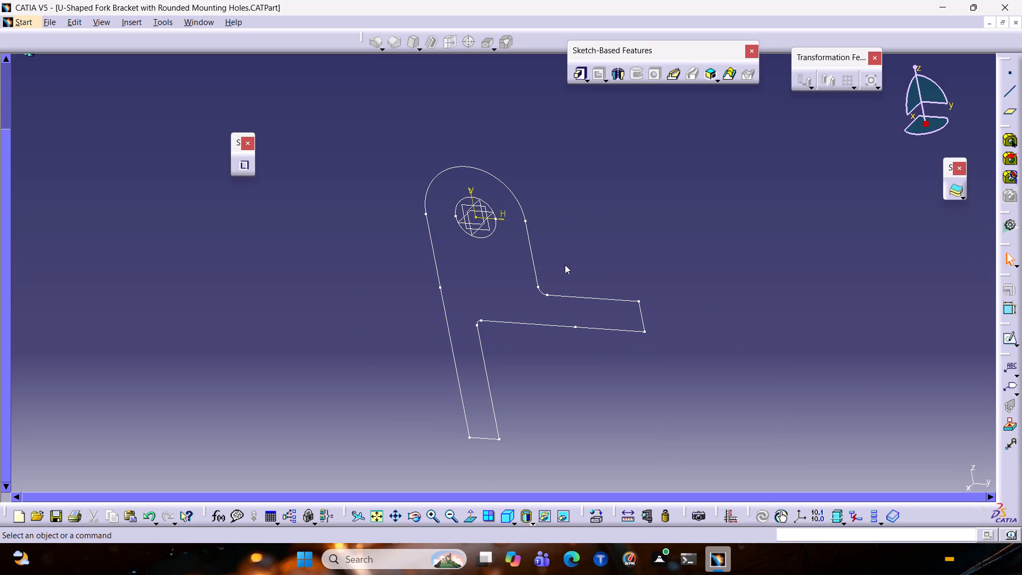
Reopen the profile sketch, convert the horizontal construction line into a standard element, and exit the sketch.
double_click(534, 258)
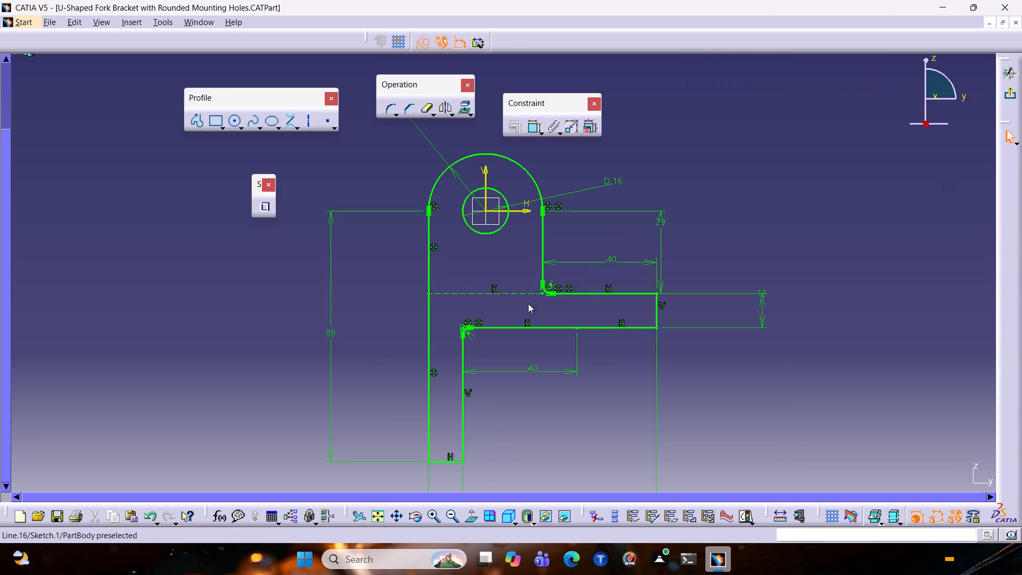
click(520, 294)
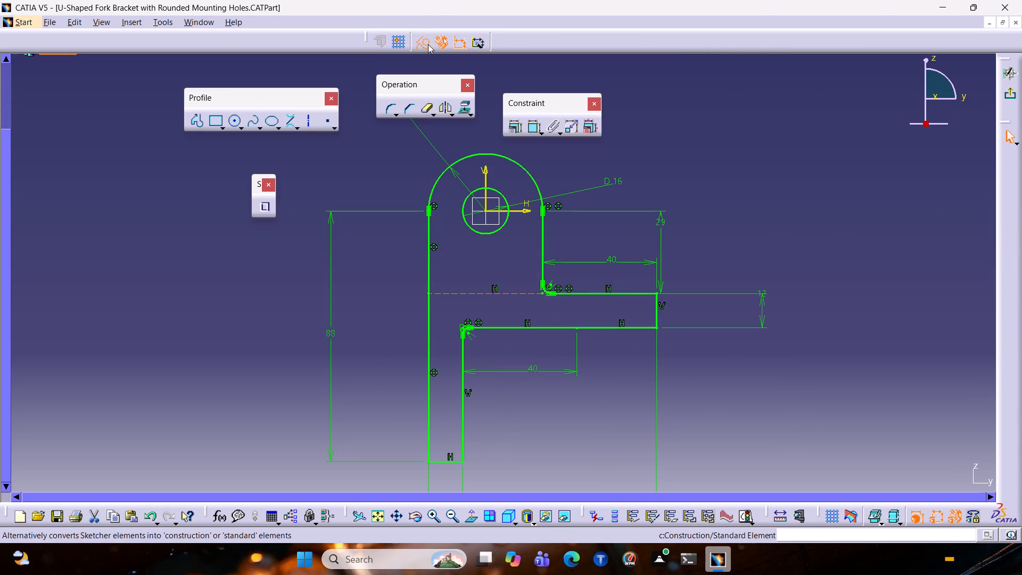
click(428, 44)
click(845, 165)
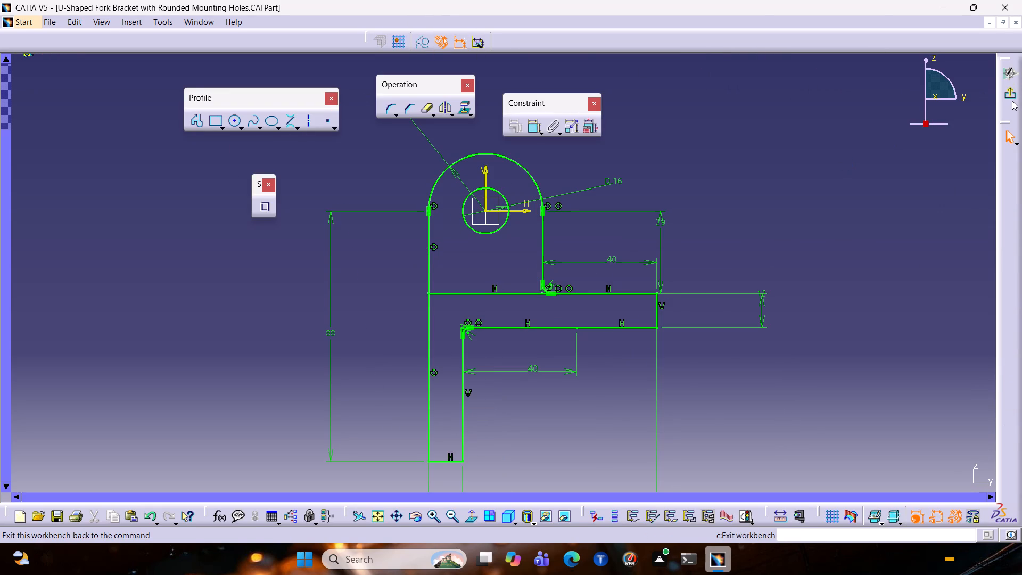
double_click(1011, 100)
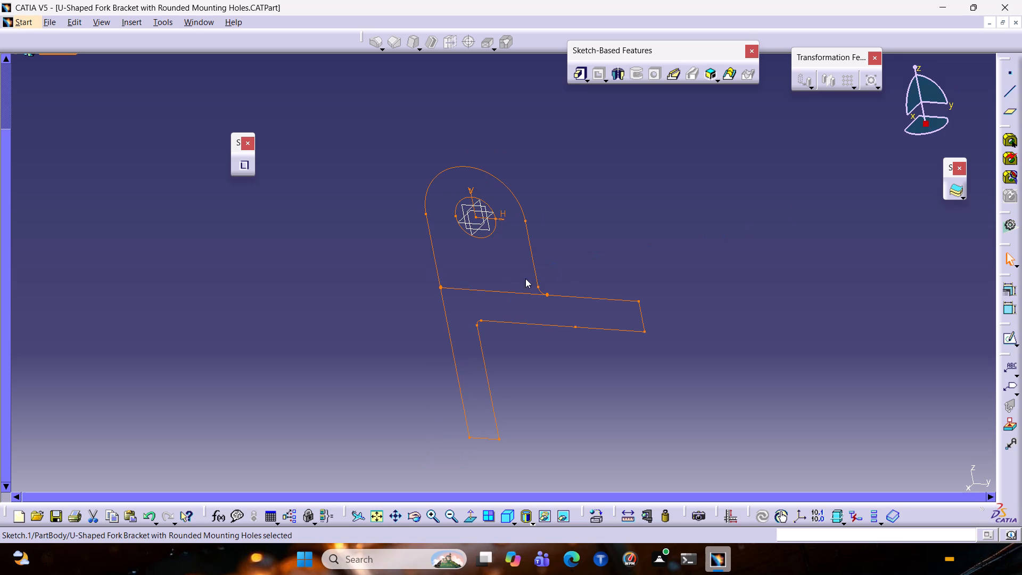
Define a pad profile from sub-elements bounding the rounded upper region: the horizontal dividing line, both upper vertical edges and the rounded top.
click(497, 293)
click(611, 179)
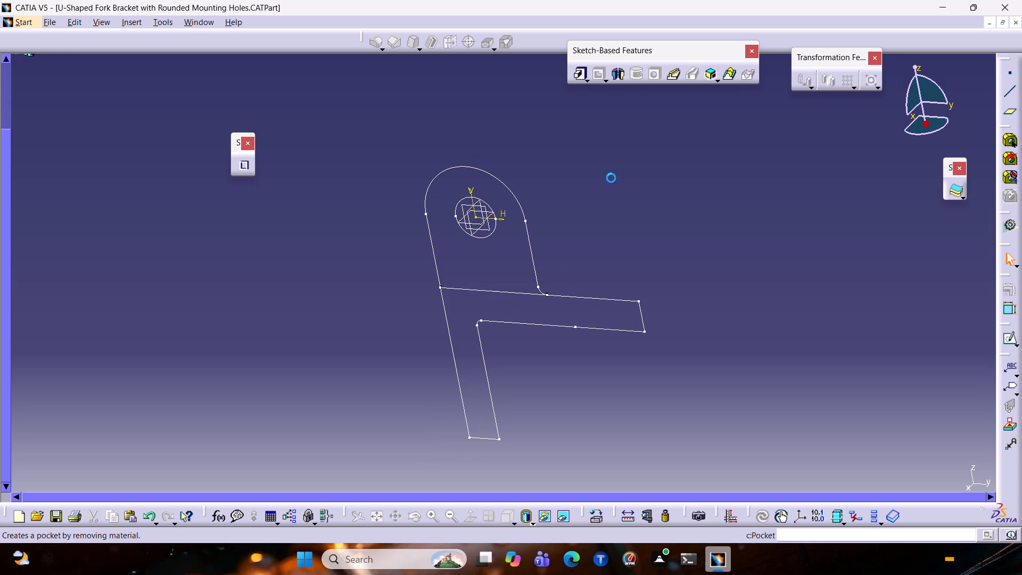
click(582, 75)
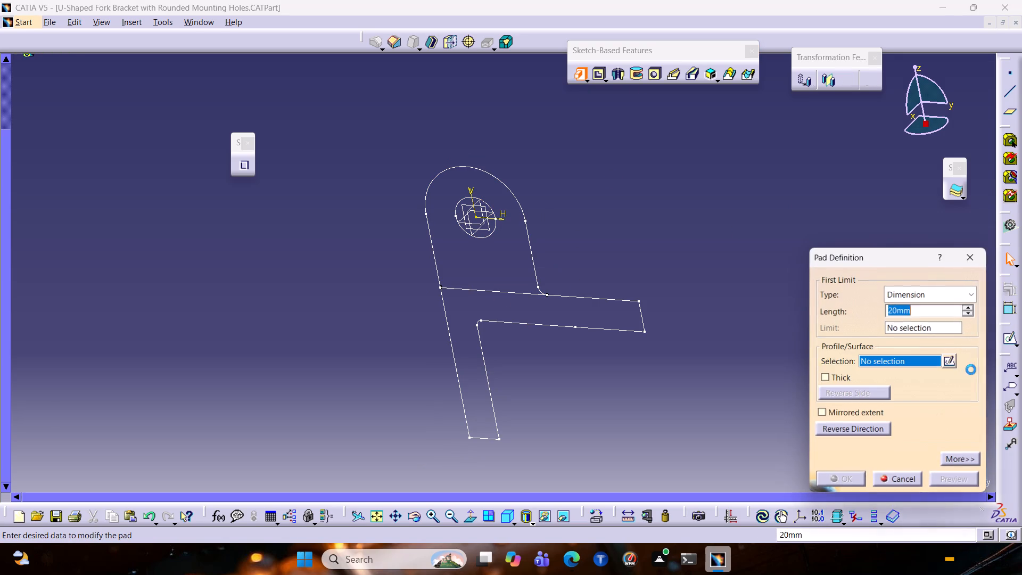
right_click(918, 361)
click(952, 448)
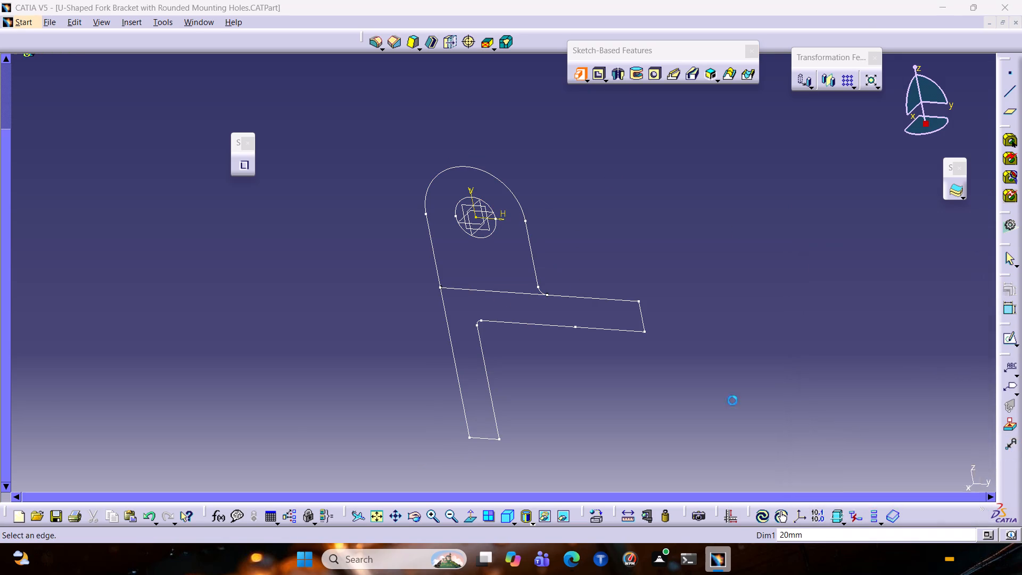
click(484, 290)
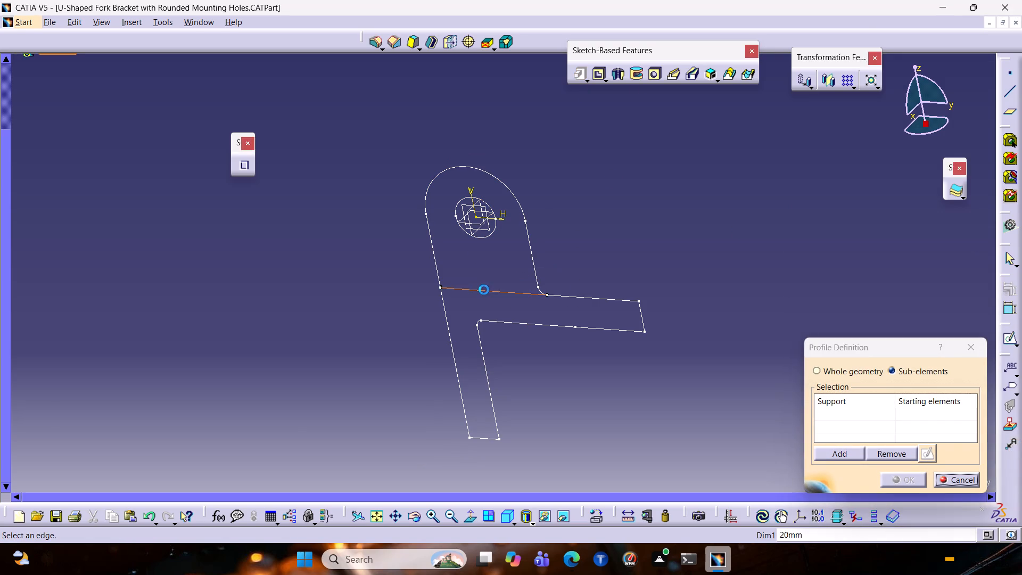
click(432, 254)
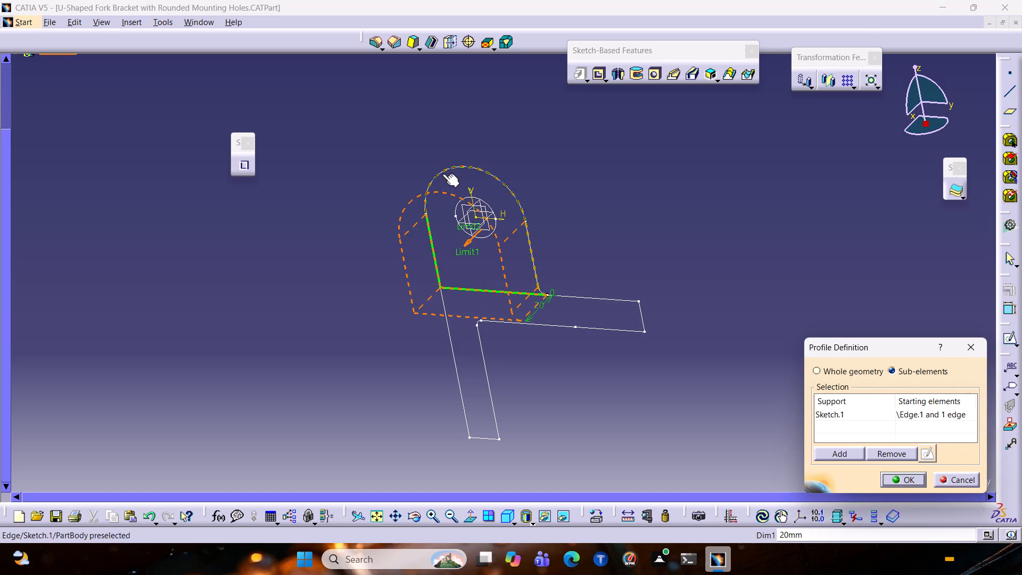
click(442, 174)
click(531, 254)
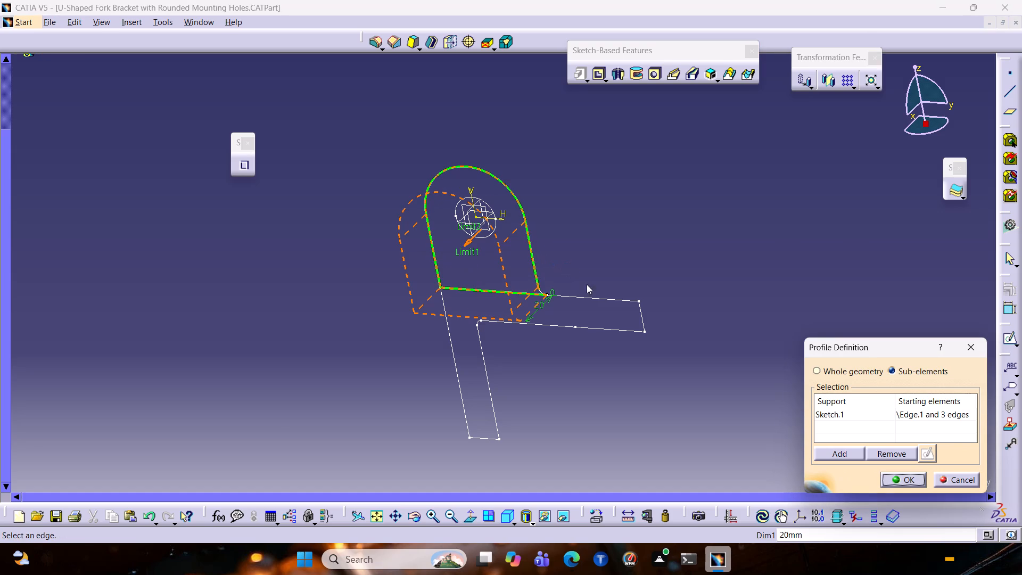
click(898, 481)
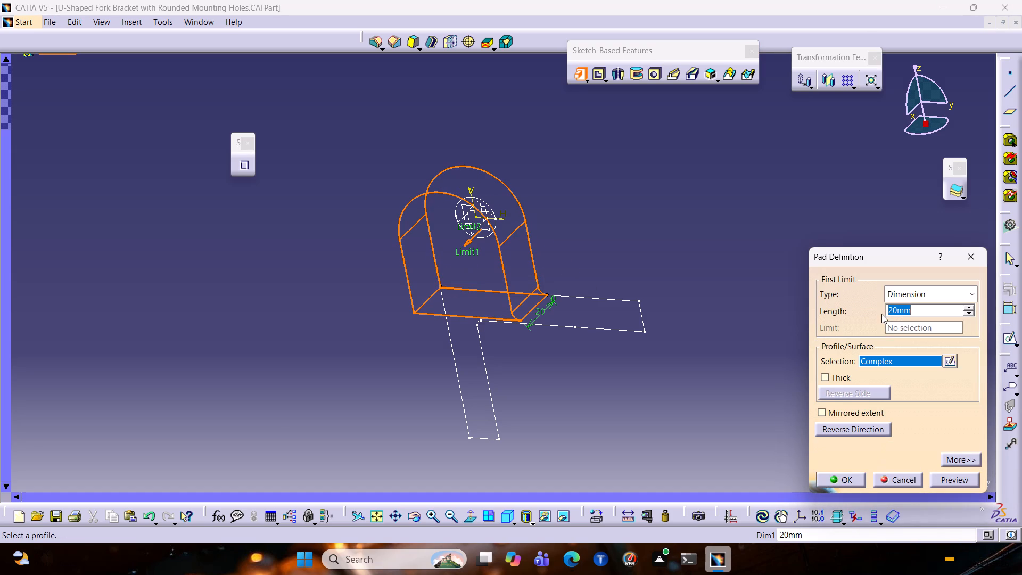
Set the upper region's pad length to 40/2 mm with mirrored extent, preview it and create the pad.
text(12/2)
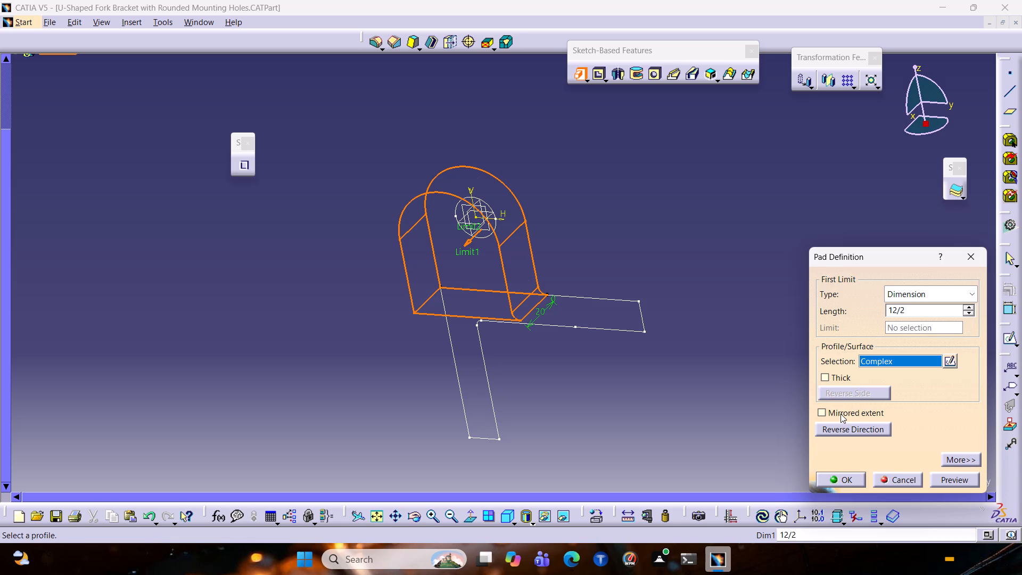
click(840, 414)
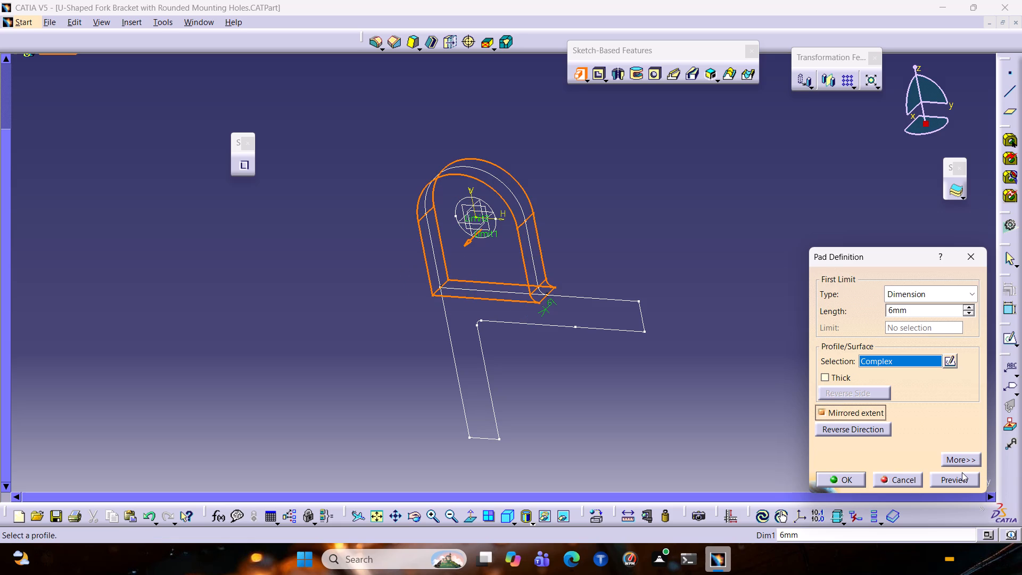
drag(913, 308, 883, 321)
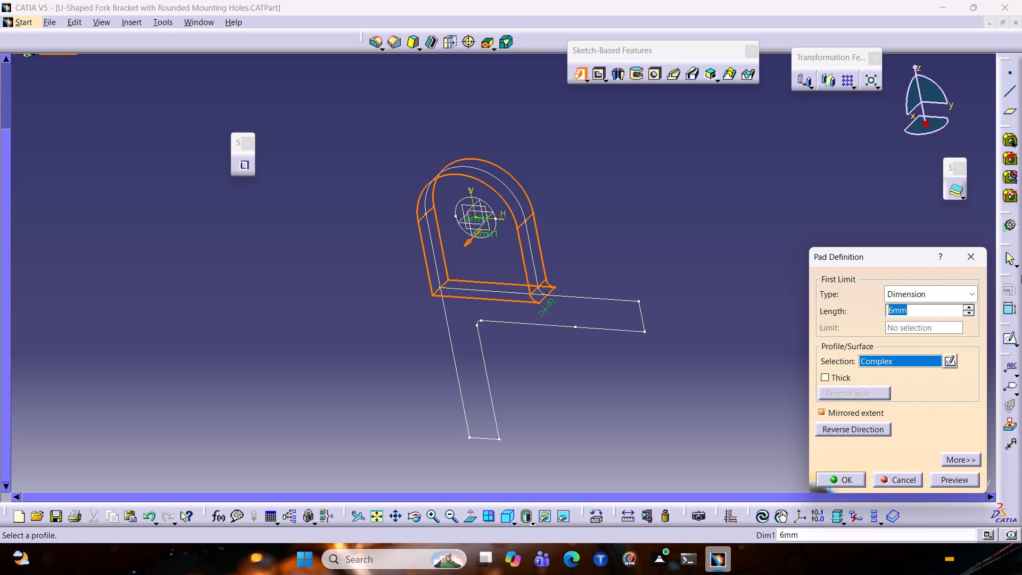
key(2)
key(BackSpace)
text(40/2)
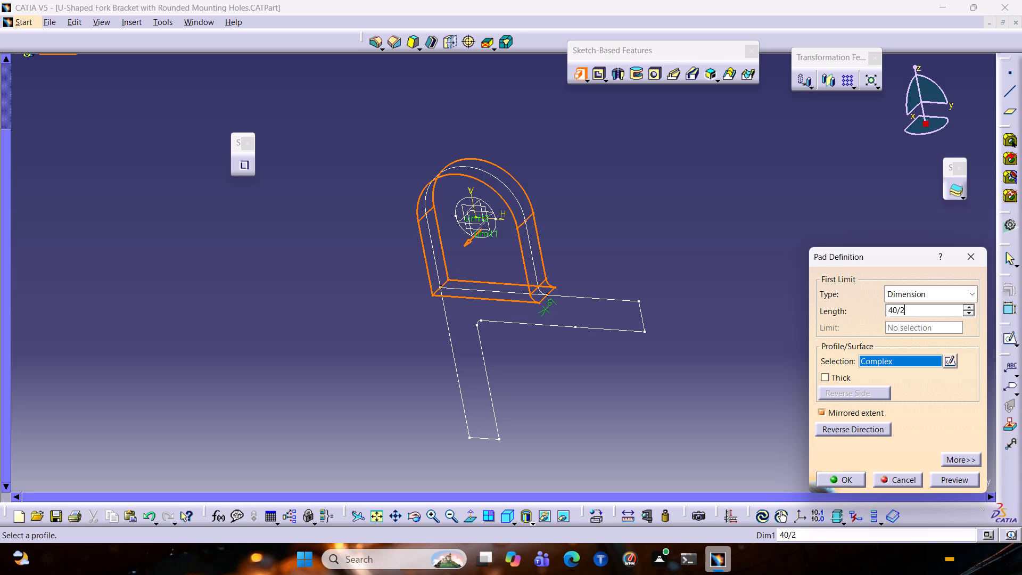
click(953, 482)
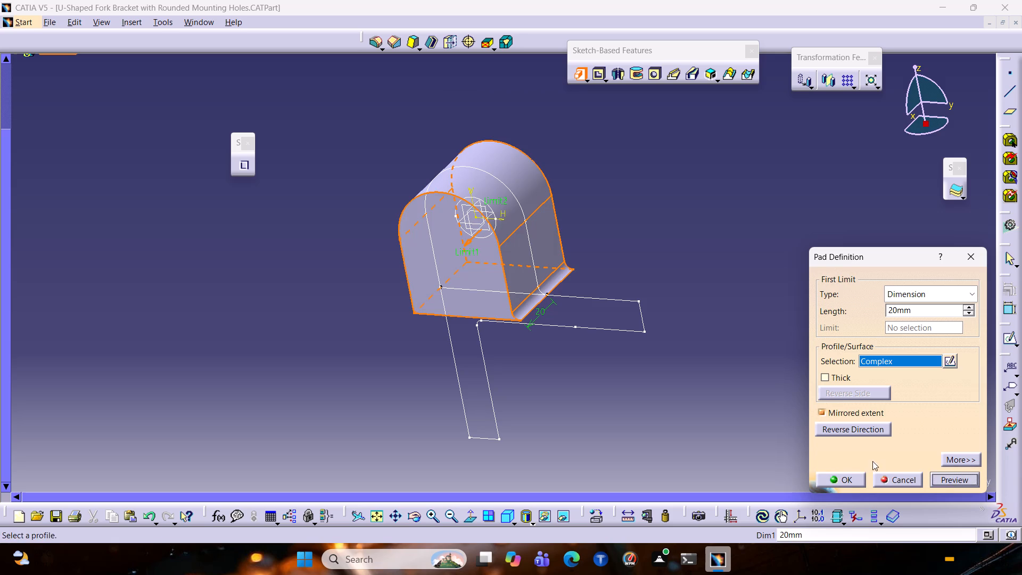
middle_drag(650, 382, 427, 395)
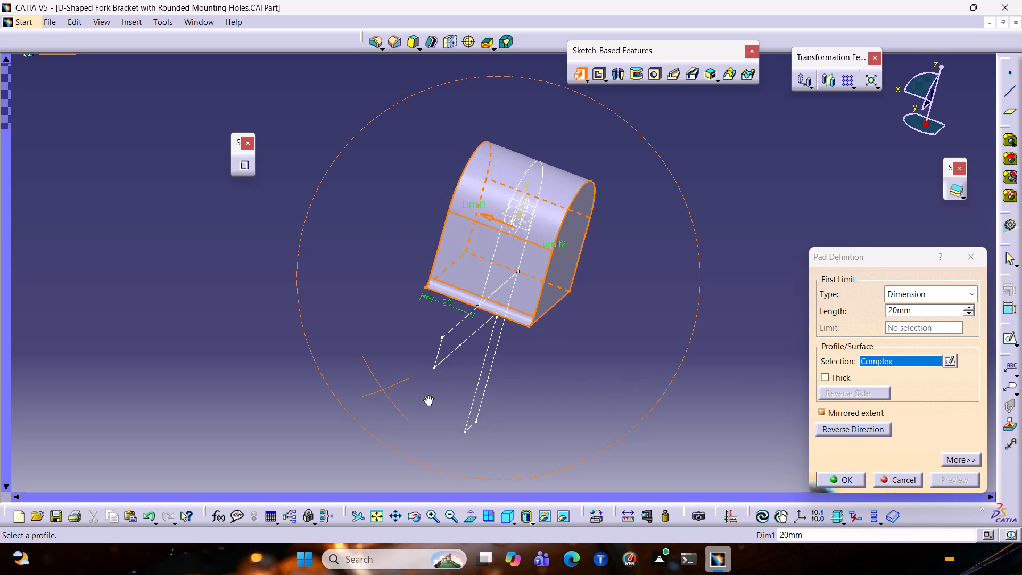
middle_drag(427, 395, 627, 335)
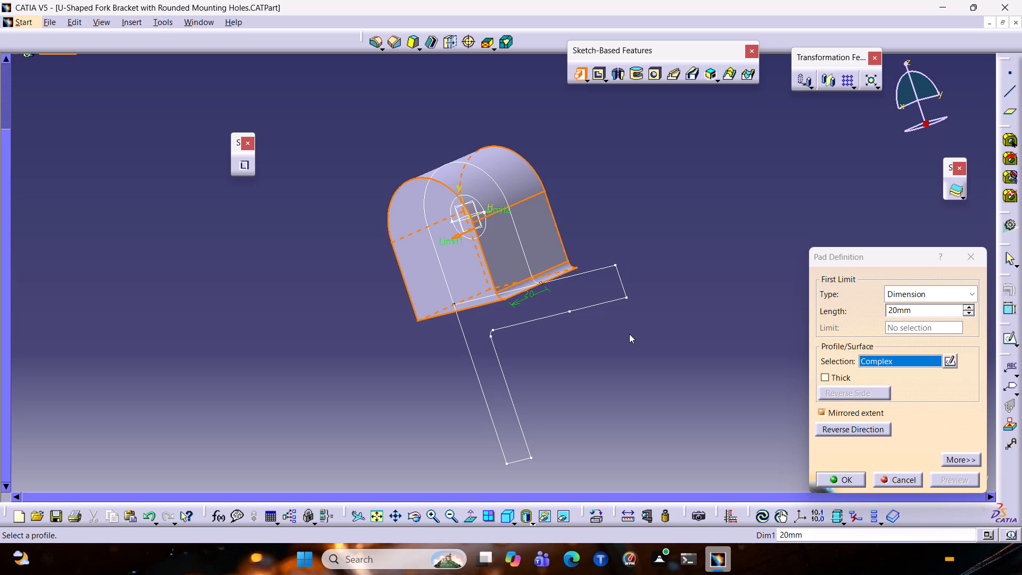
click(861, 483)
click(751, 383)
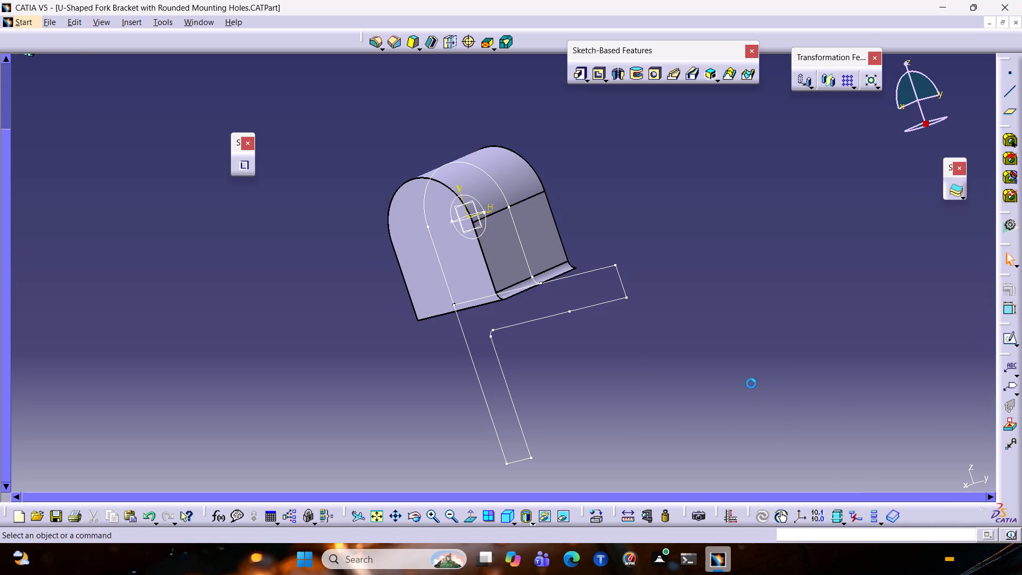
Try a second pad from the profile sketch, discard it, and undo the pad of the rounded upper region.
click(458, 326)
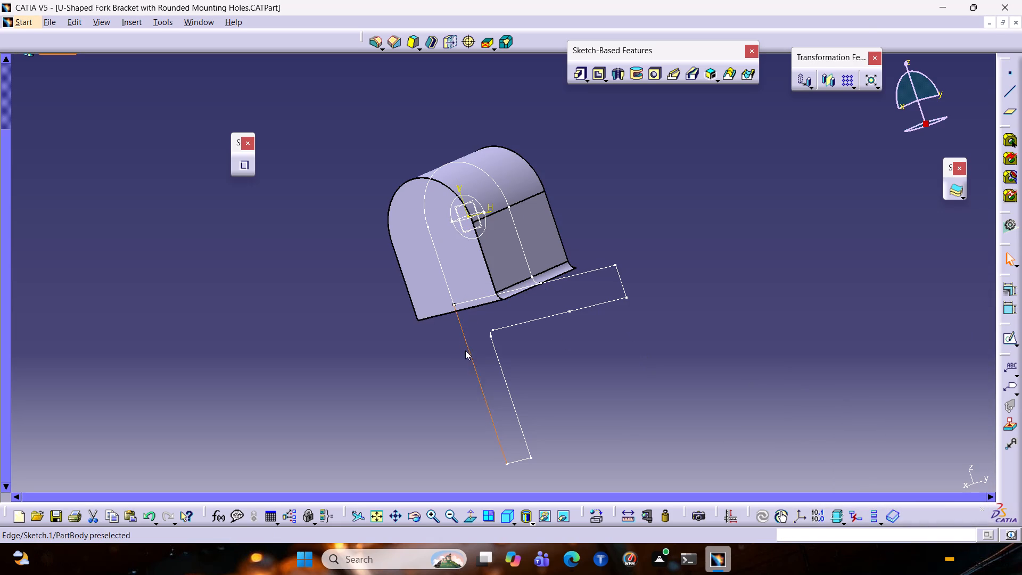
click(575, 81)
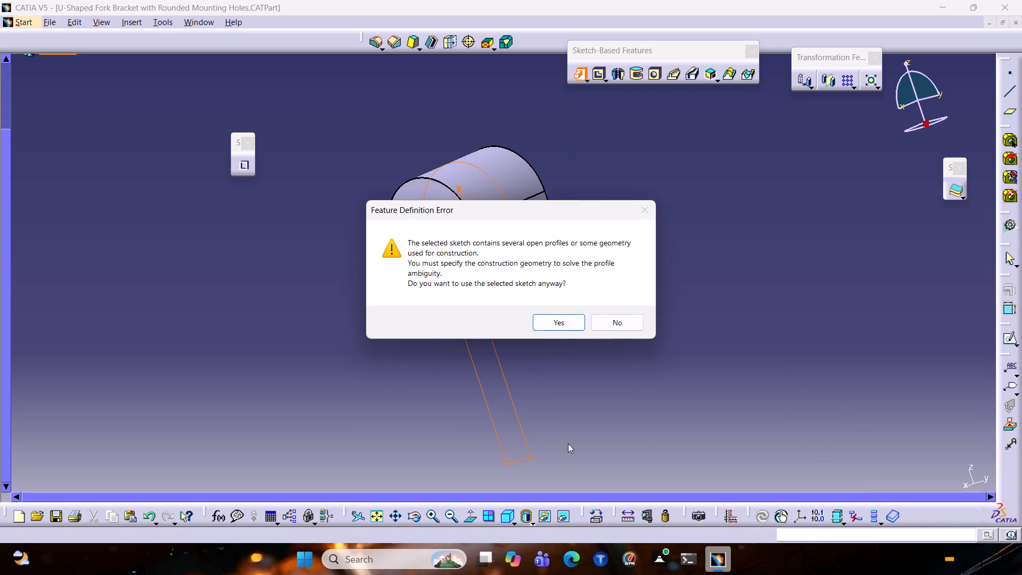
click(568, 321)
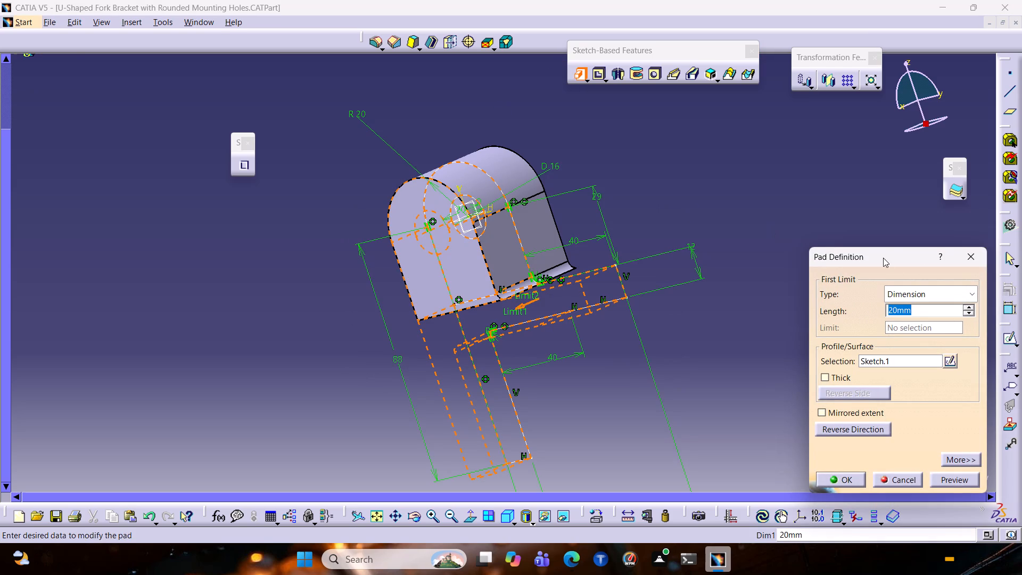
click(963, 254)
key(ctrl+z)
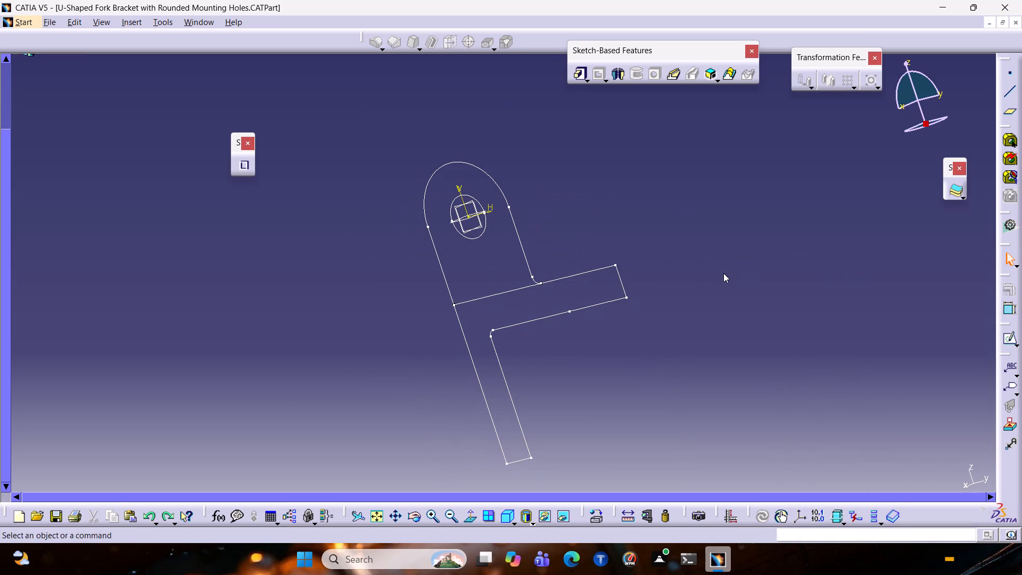
Reopen the profile sketch, convert the horizontal dividing line into a construction element, and exit the sketch.
ctrl+drag(630, 268, 562, 263)
double_click(514, 290)
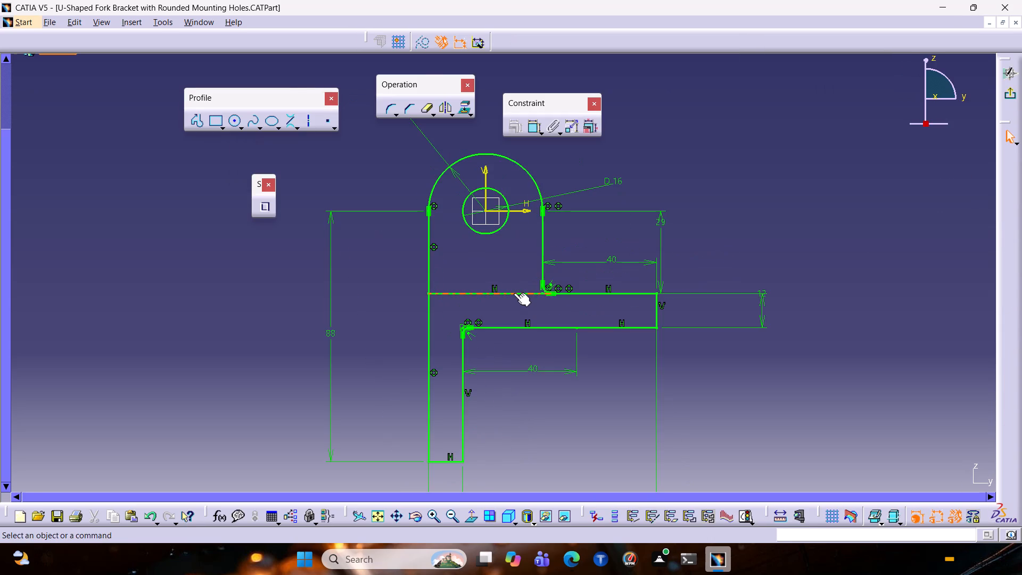
click(514, 293)
click(415, 42)
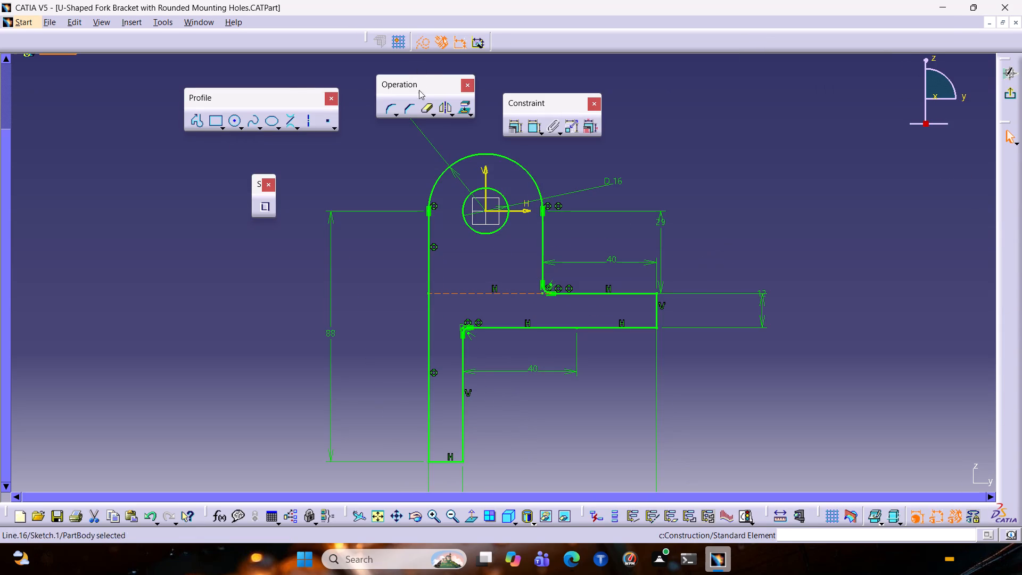
click(370, 304)
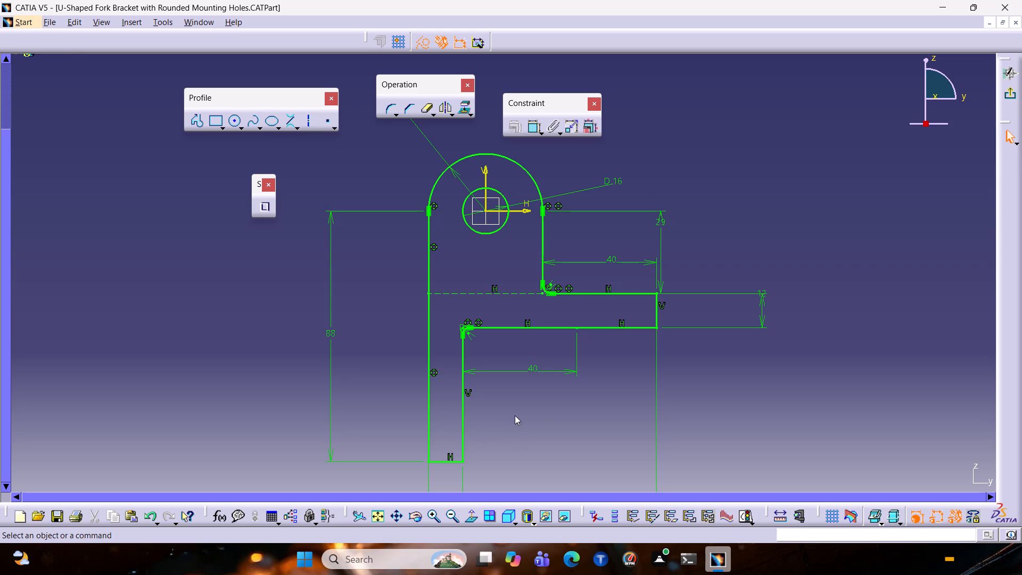
click(1010, 102)
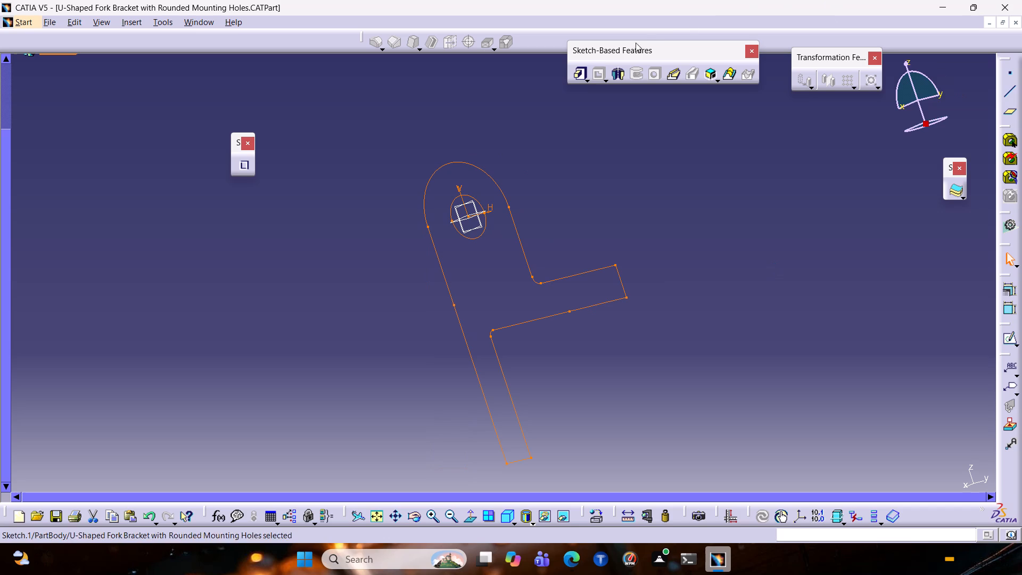
Pad the whole profile sketch with a length of 40/2 mm and mirrored extent, previewing it before creating it.
click(579, 72)
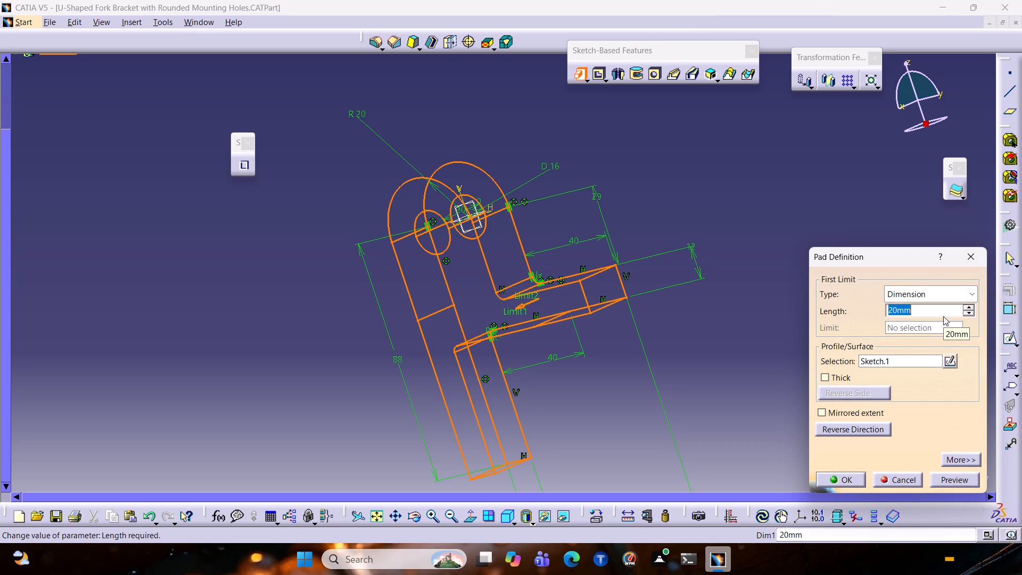
text(40/2)
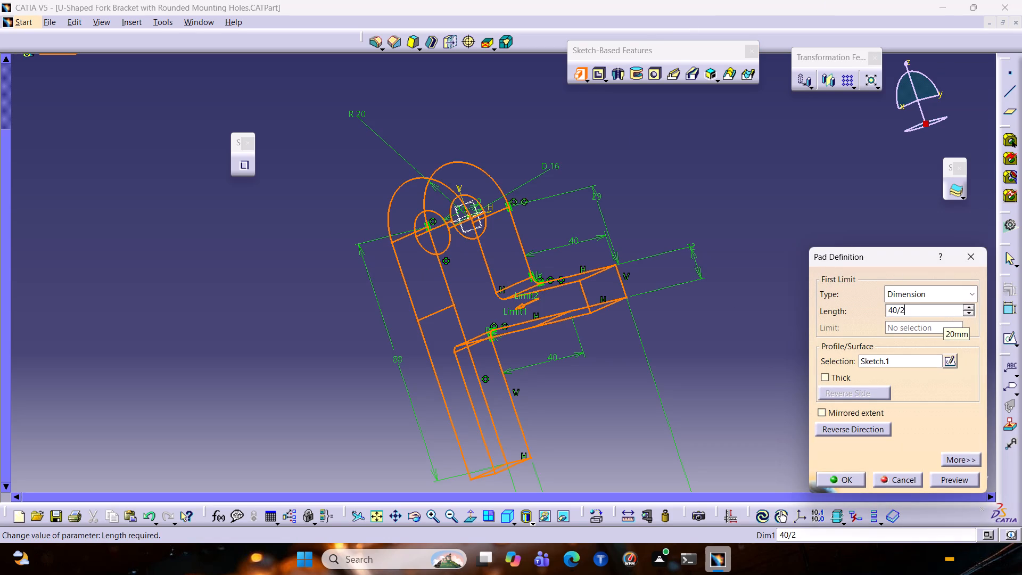
click(837, 412)
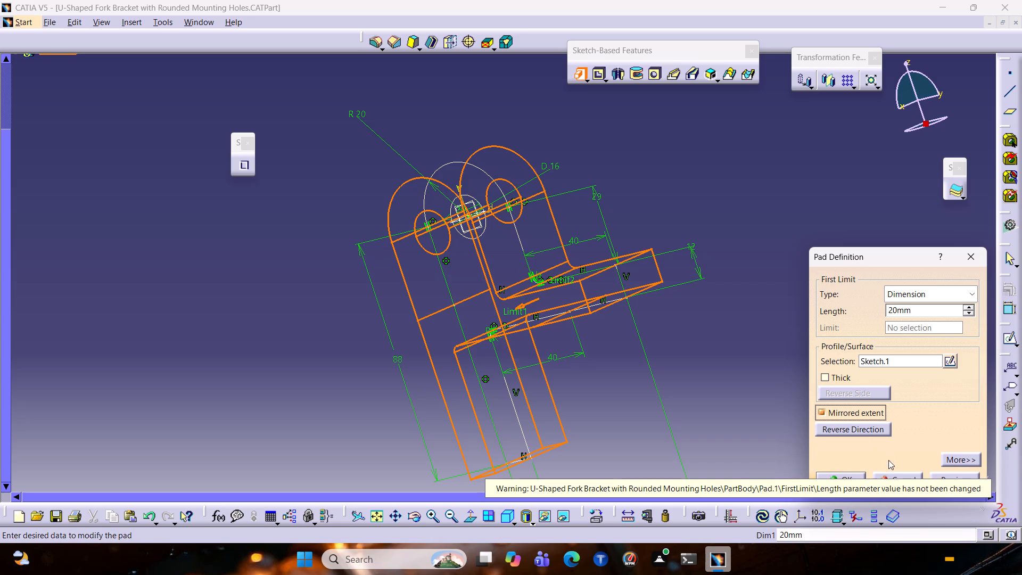
middle_drag(714, 405, 721, 321)
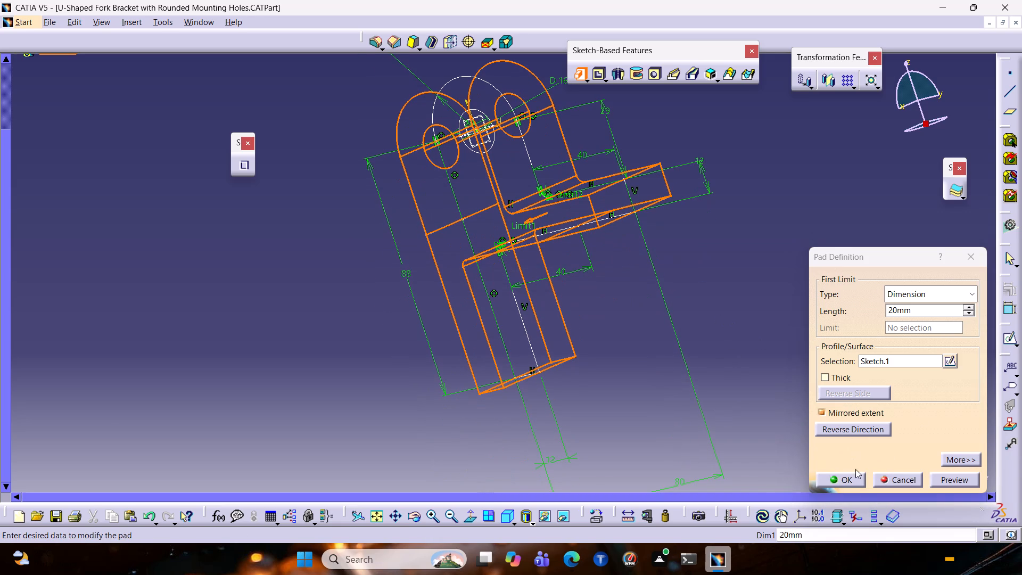
click(947, 477)
middle_drag(736, 306, 334, 342)
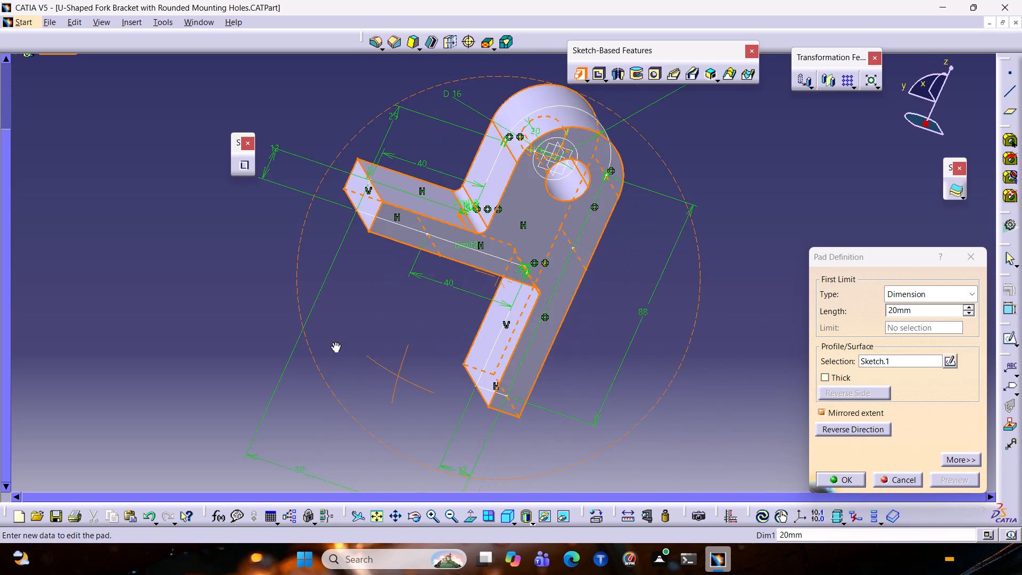
middle_drag(334, 342, 737, 312)
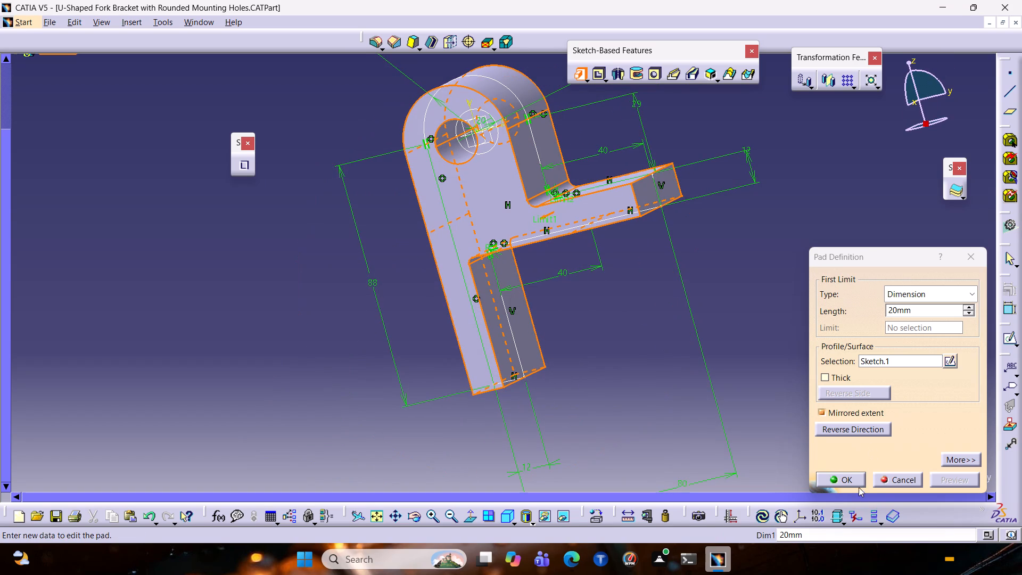
click(857, 484)
click(712, 257)
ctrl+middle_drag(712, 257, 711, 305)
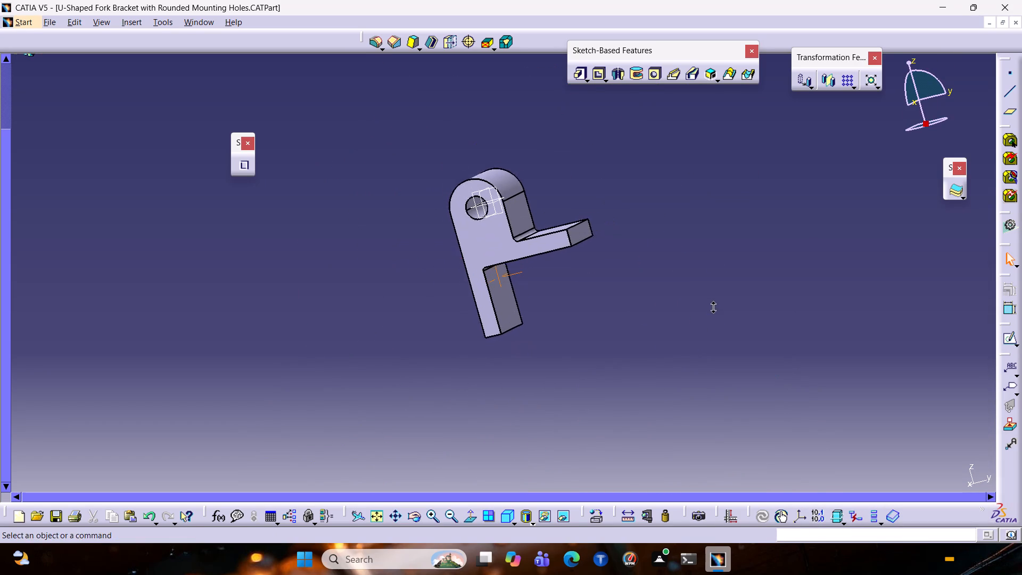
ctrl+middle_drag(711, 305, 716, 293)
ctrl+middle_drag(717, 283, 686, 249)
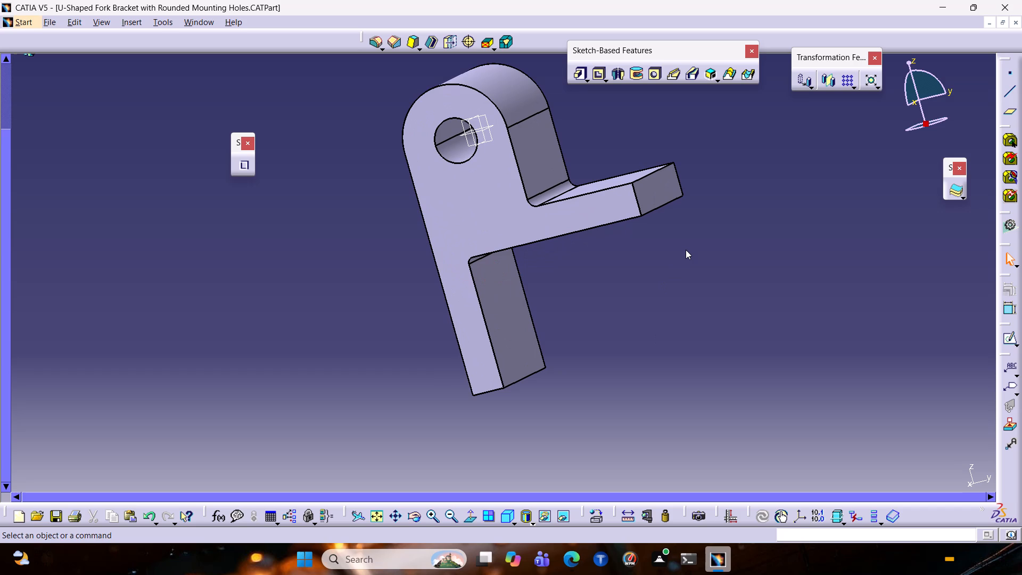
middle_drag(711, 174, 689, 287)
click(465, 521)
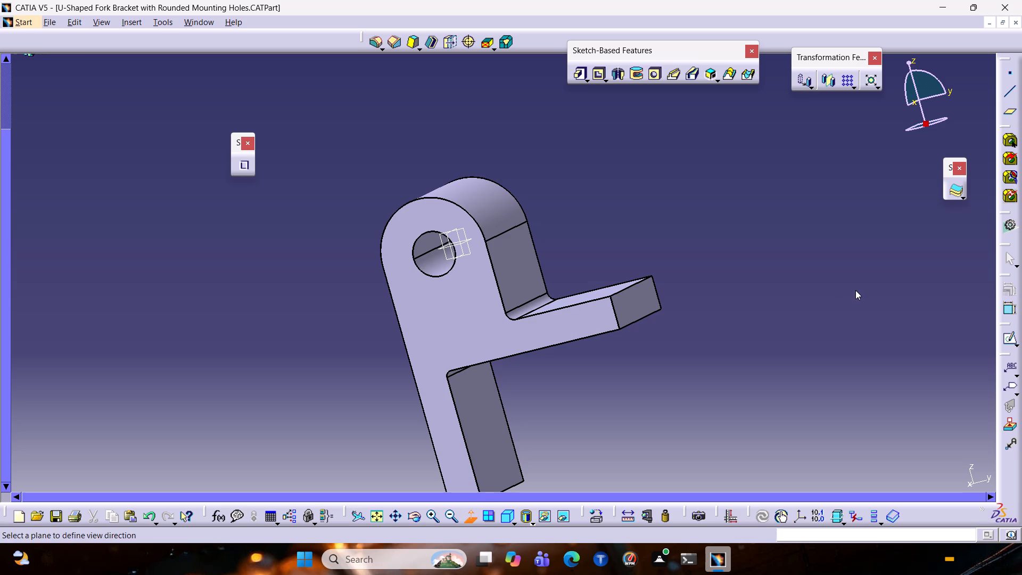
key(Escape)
Fillet the two vertical corner edges at the free end of the horizontal flange with a 20 mm radius.
click(501, 519)
click(567, 338)
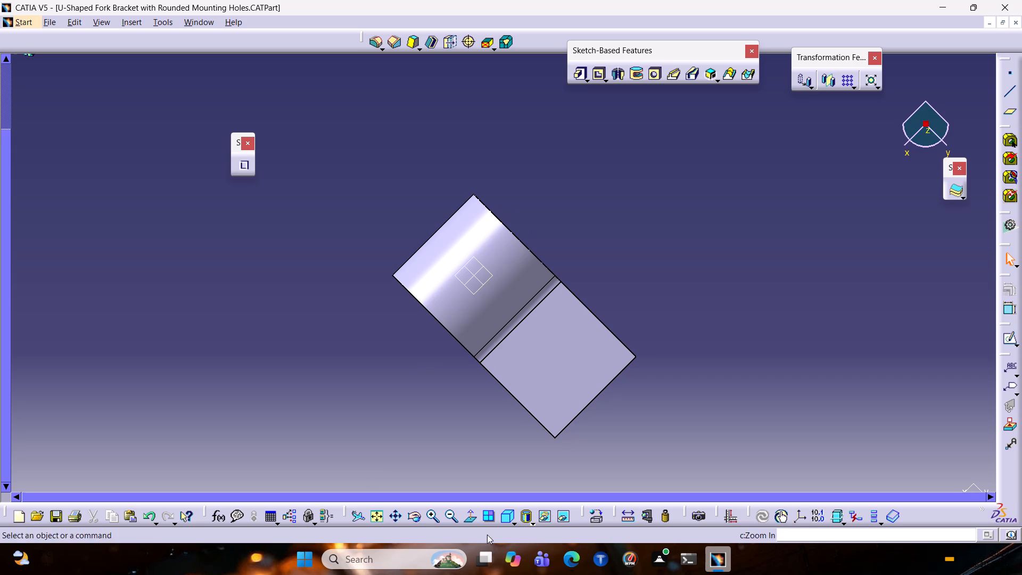
click(467, 516)
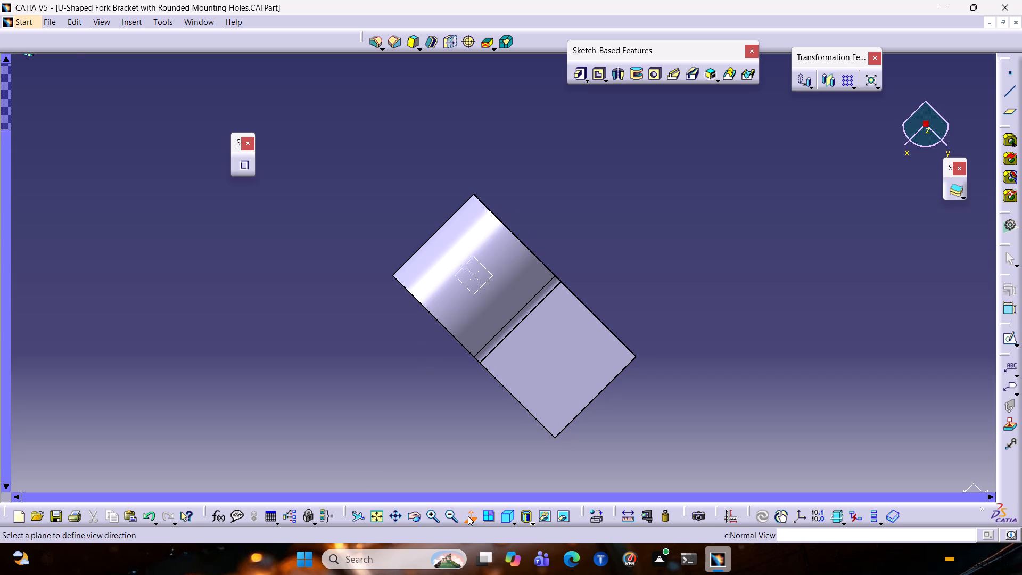
click(822, 253)
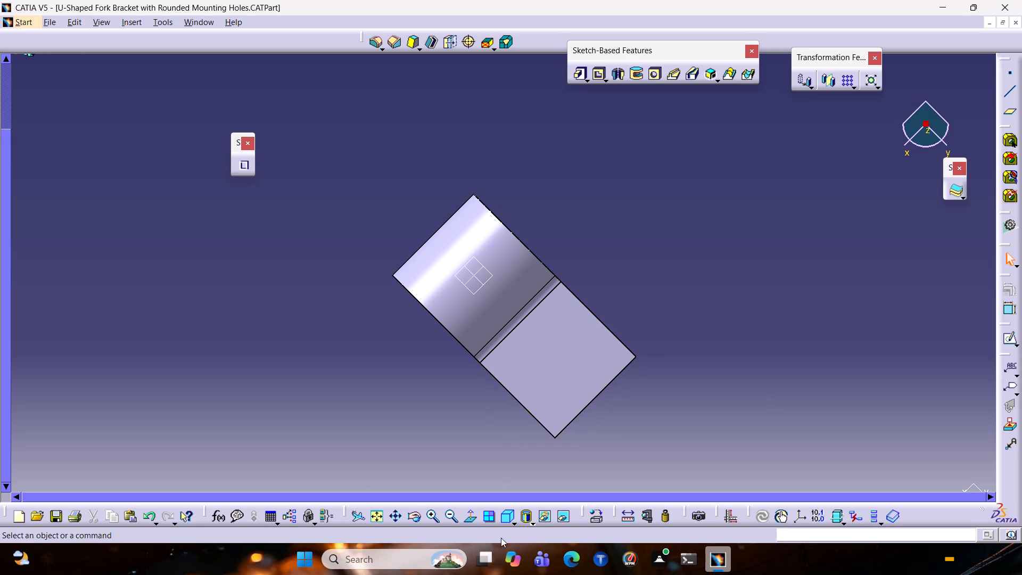
click(502, 520)
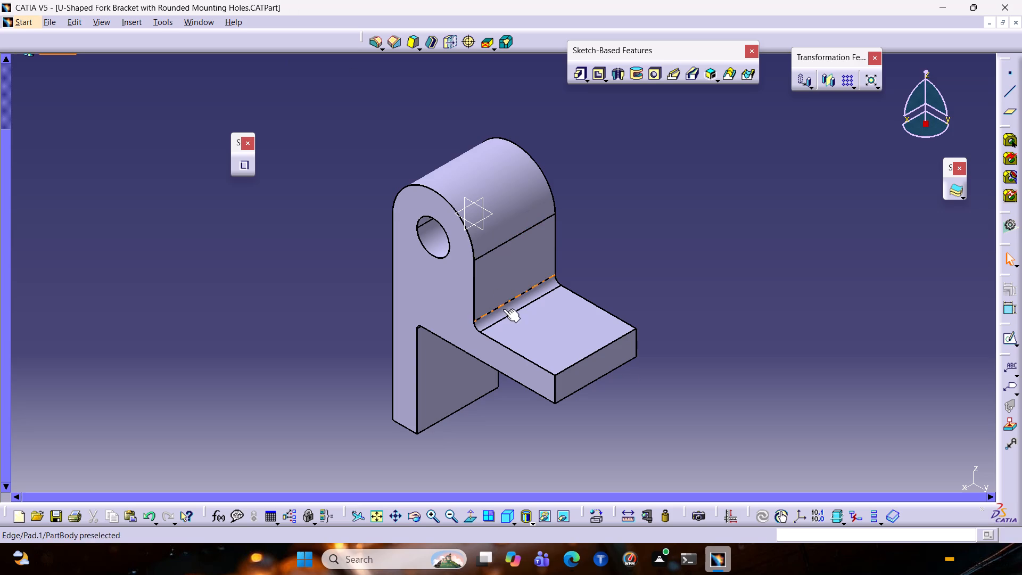
click(555, 389)
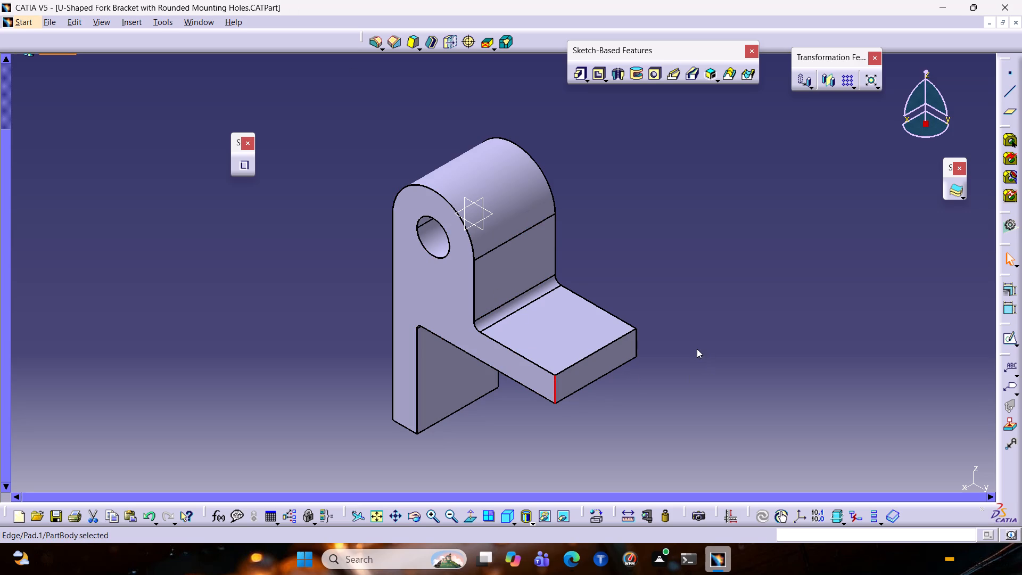
ctrl+click(638, 340)
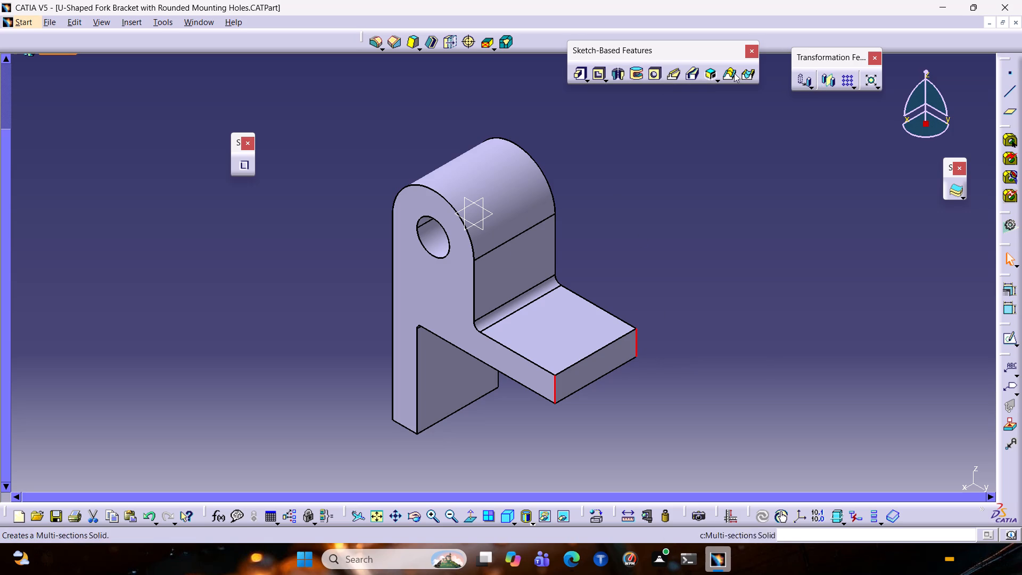
click(381, 46)
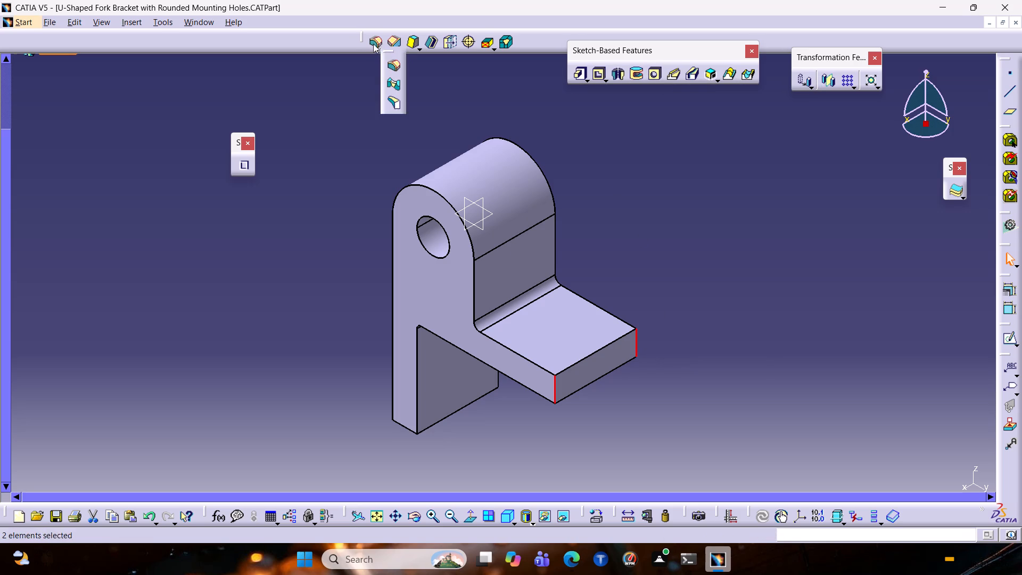
double_click(373, 43)
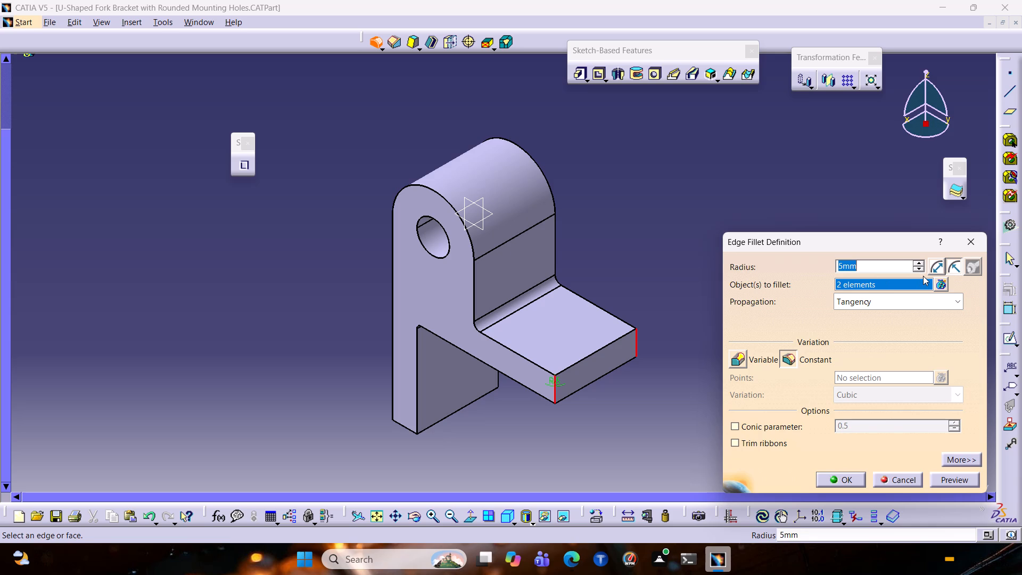
text(20)
scroll(910, 292, down, 1)
click(937, 479)
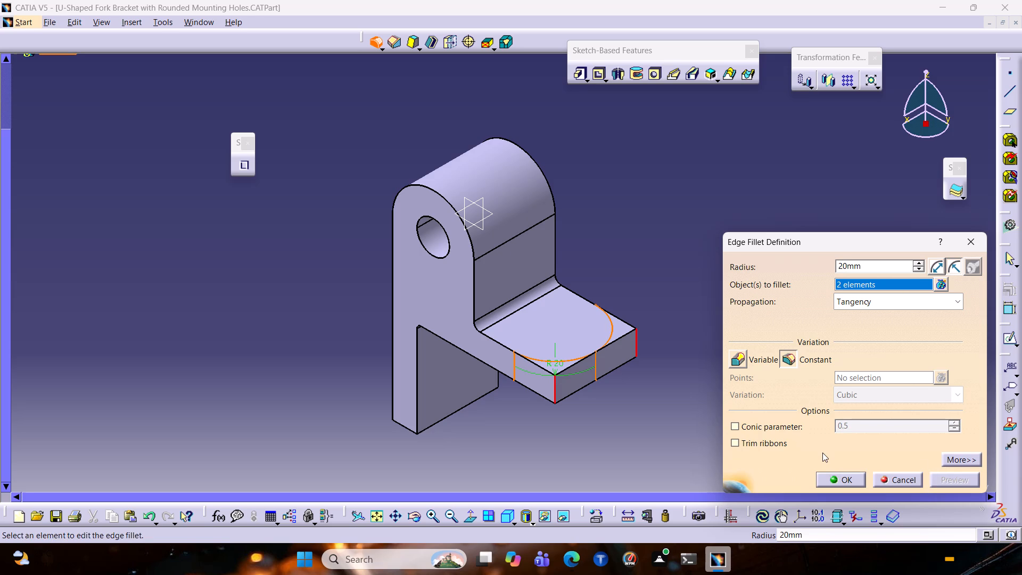
click(852, 479)
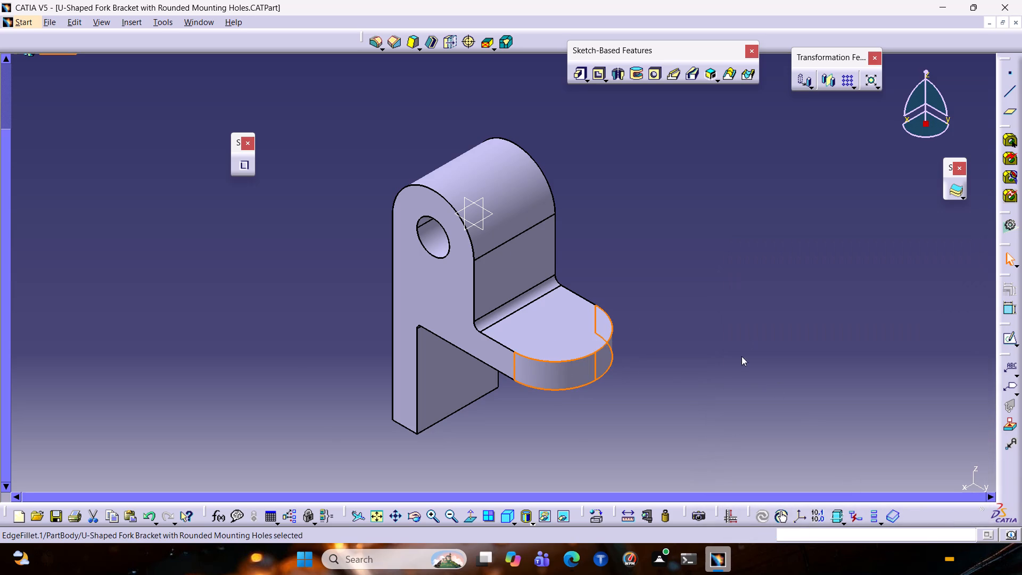
click(738, 362)
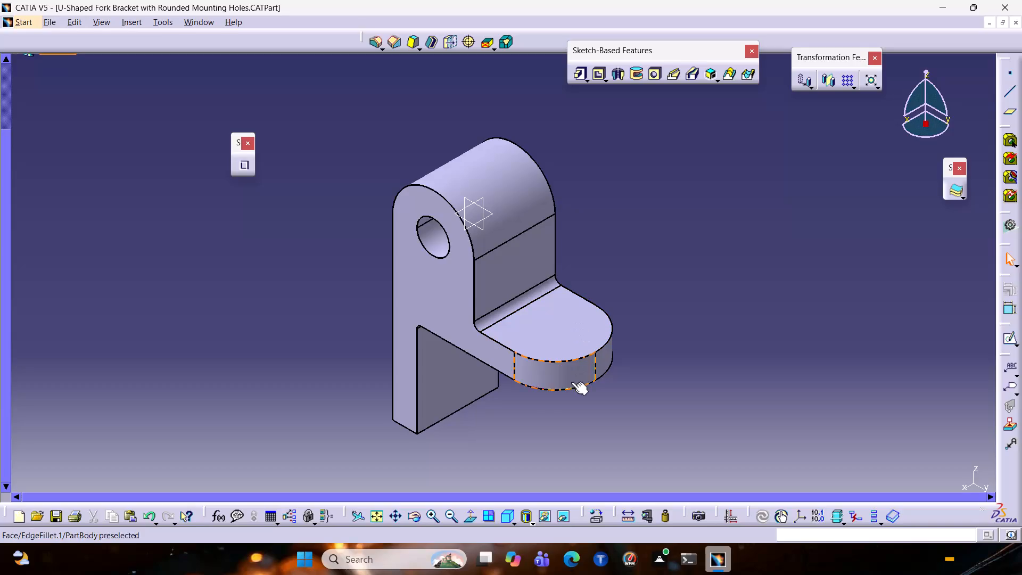
Fillet the two bottom corner edges of the vertical leg with a 20 mm radius to round its lower end.
click(404, 426)
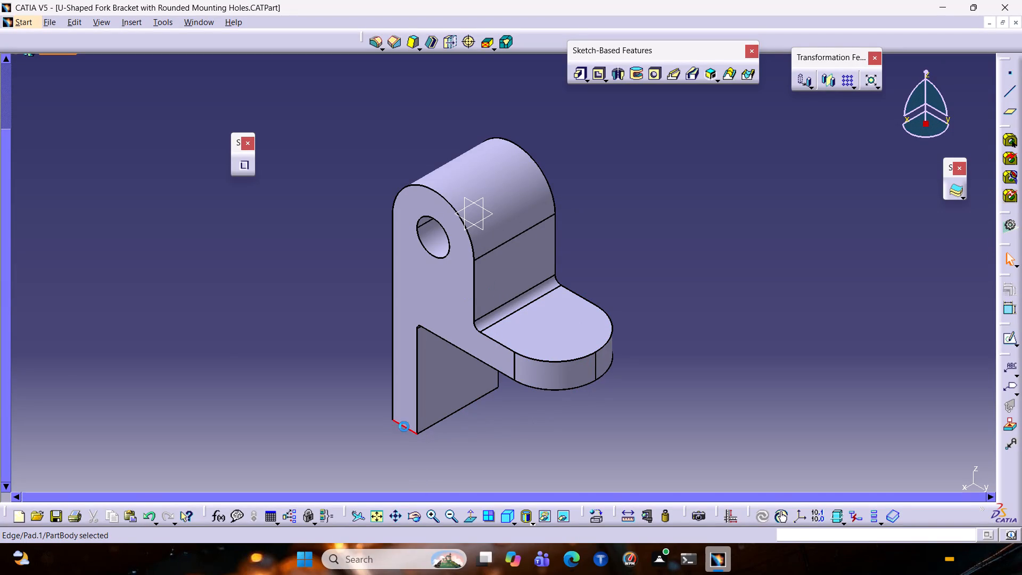
ctrl+middle_drag(529, 402, 487, 373)
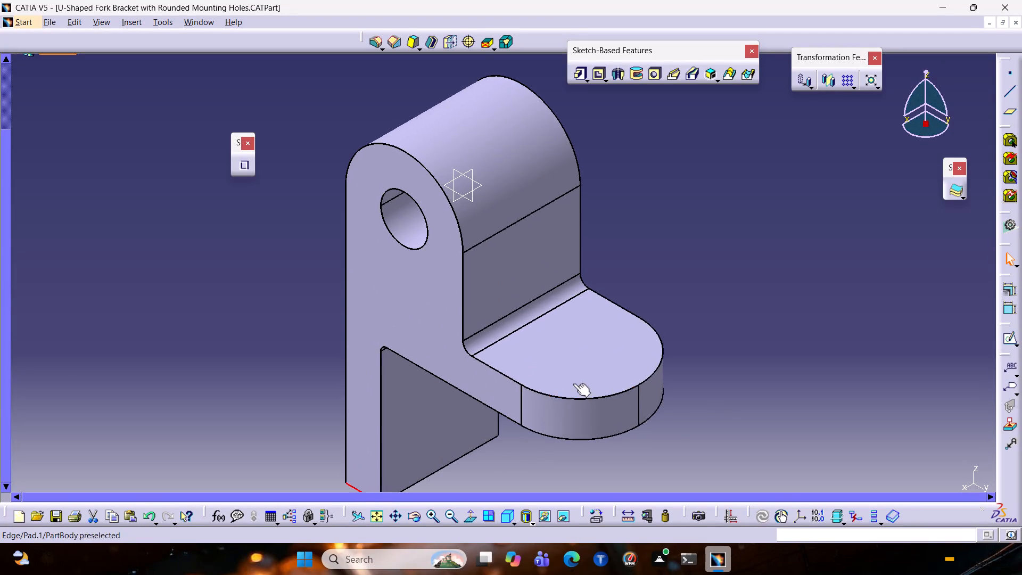
ctrl+middle_drag(689, 275, 670, 324)
ctrl+middle_drag(654, 349, 508, 363)
middle_drag(679, 374, 456, 392)
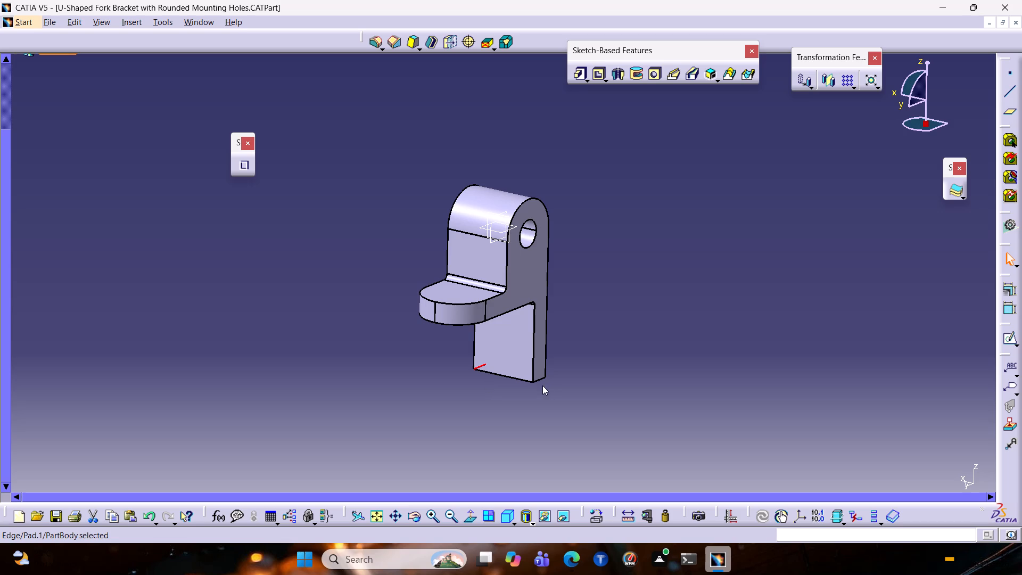
ctrl+click(539, 378)
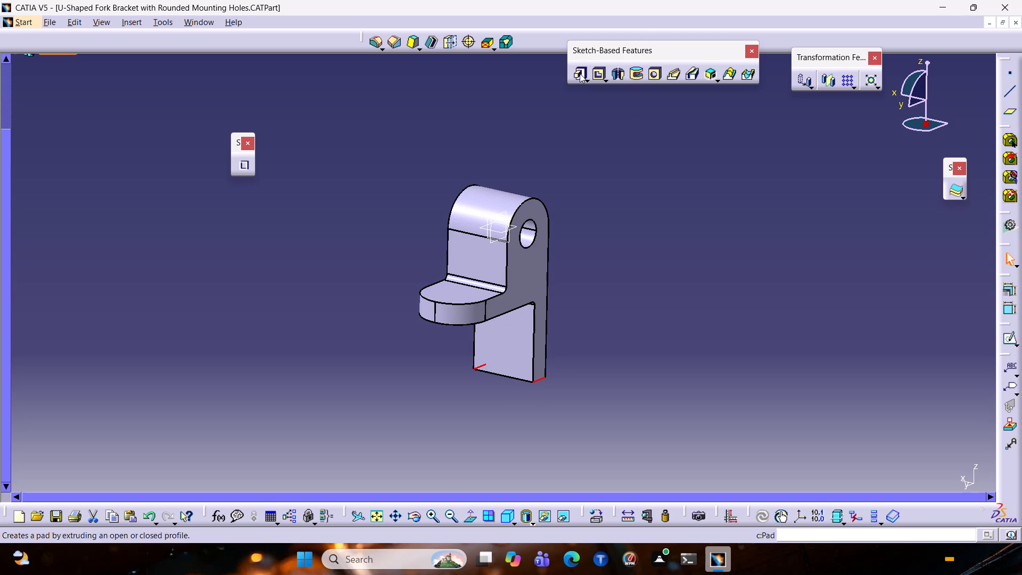
click(374, 41)
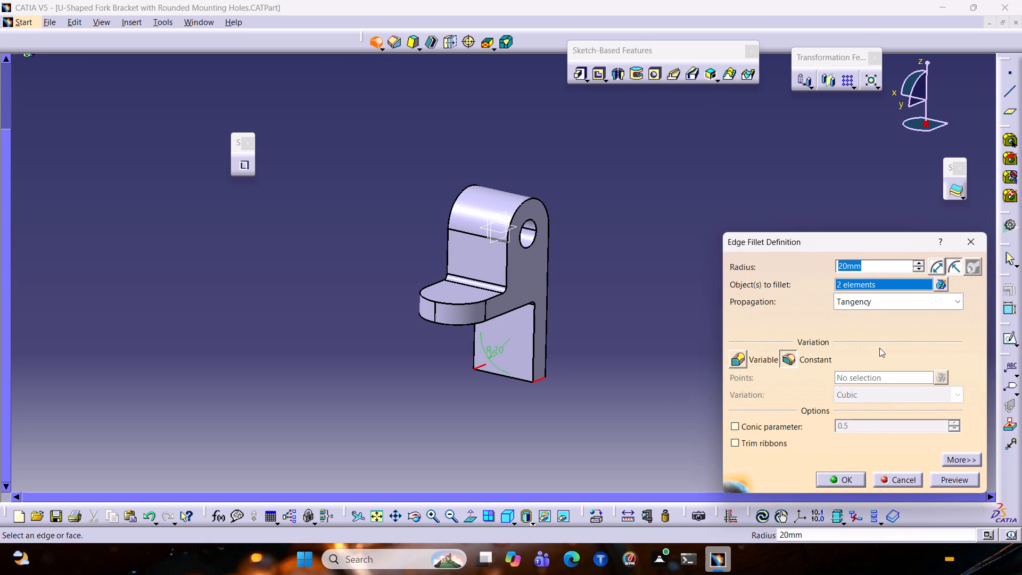
click(943, 480)
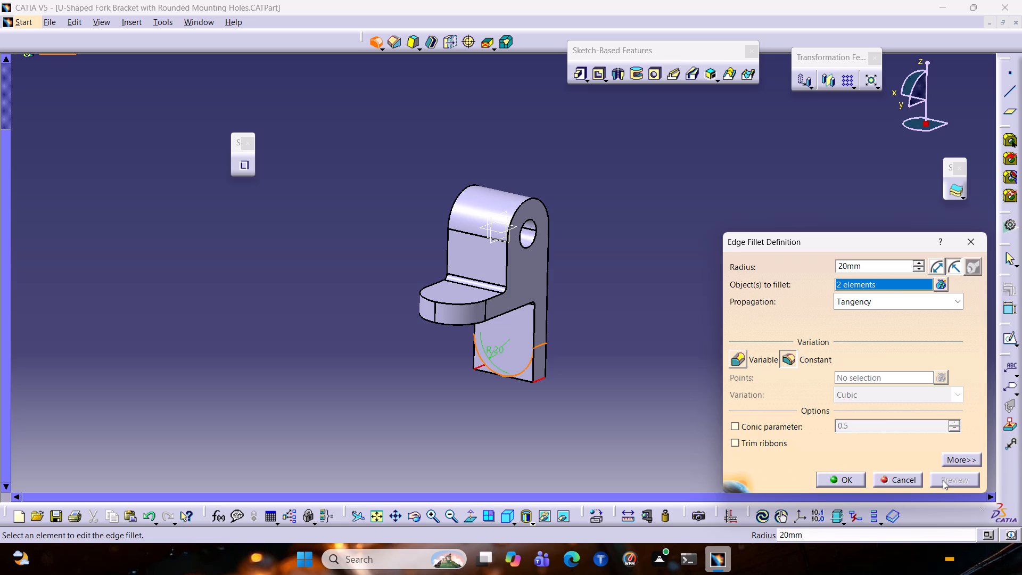
click(840, 483)
click(592, 317)
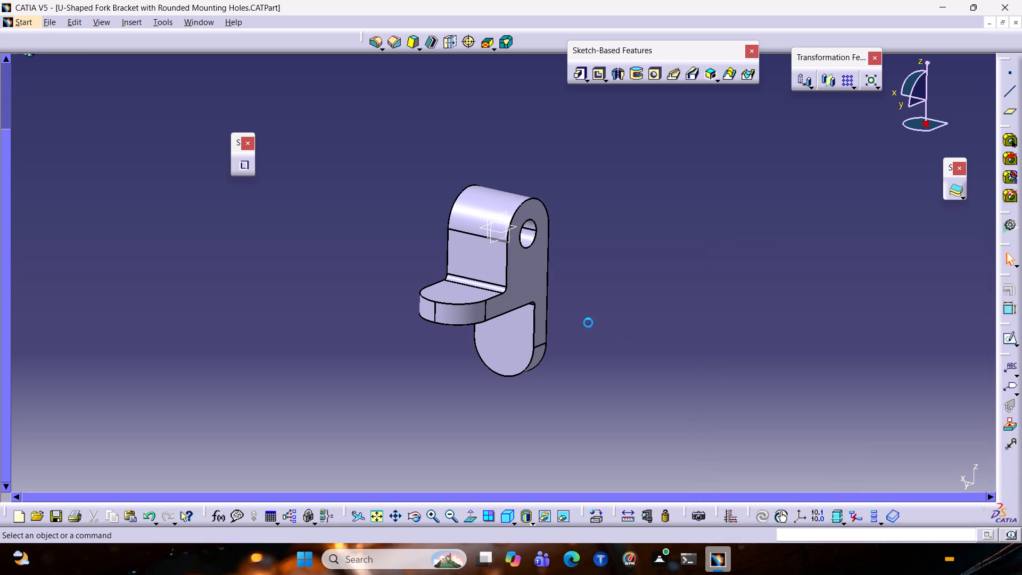
Start a sketch on the upper face of the rounded horizontal flange and project that face's outline into it.
ctrl+middle_drag(491, 393, 614, 349)
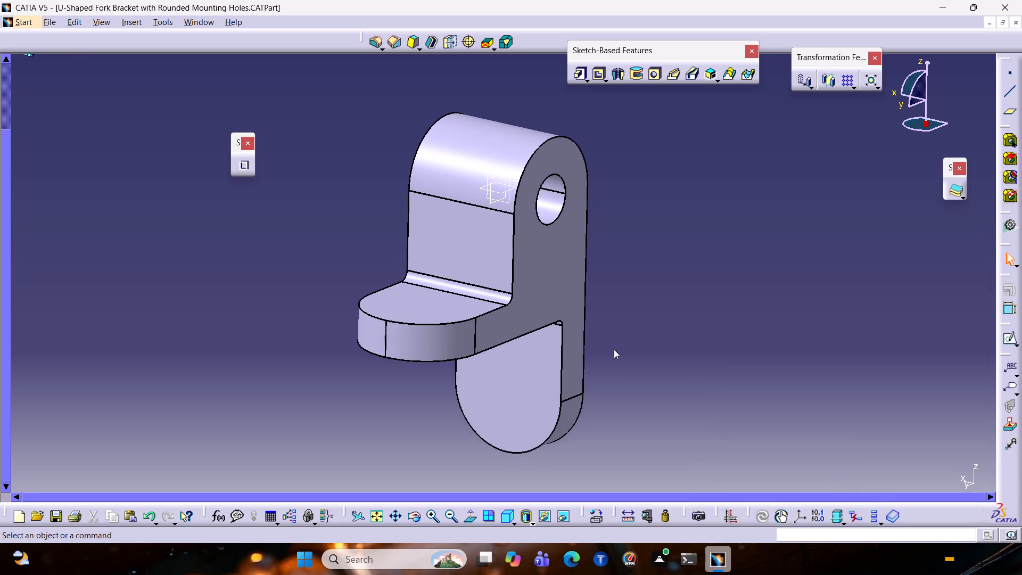
click(444, 302)
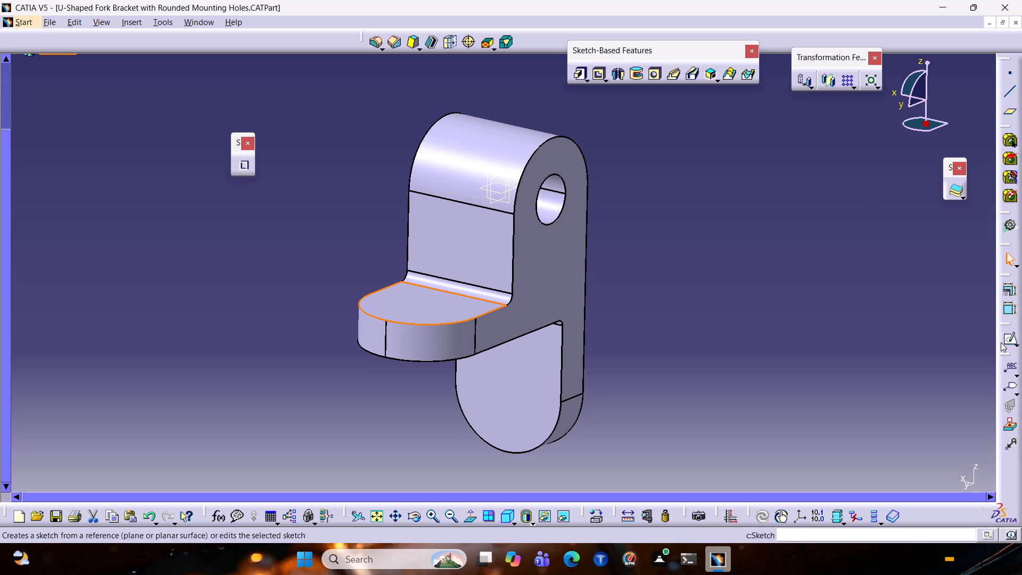
click(1005, 340)
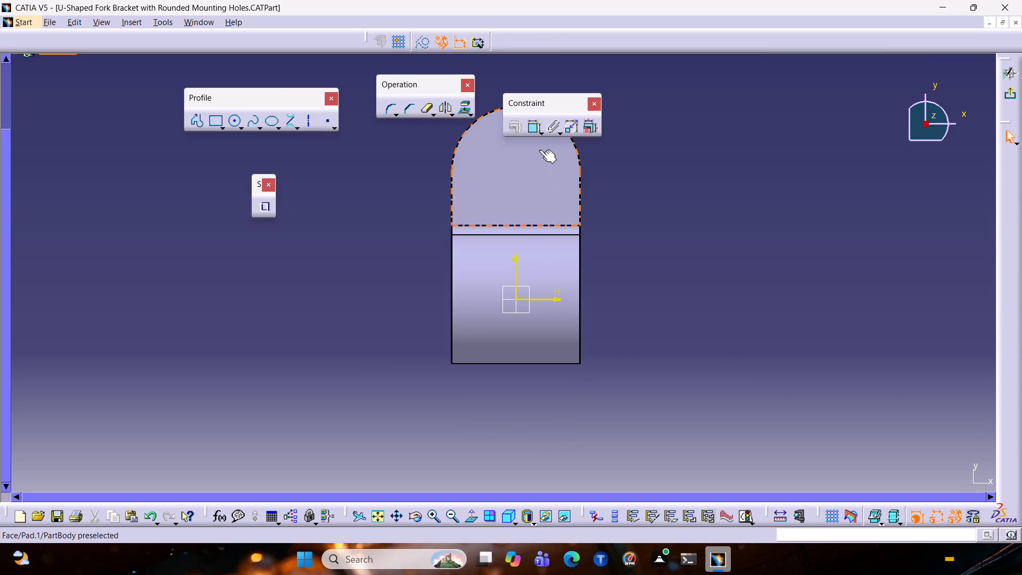
click(507, 170)
click(462, 103)
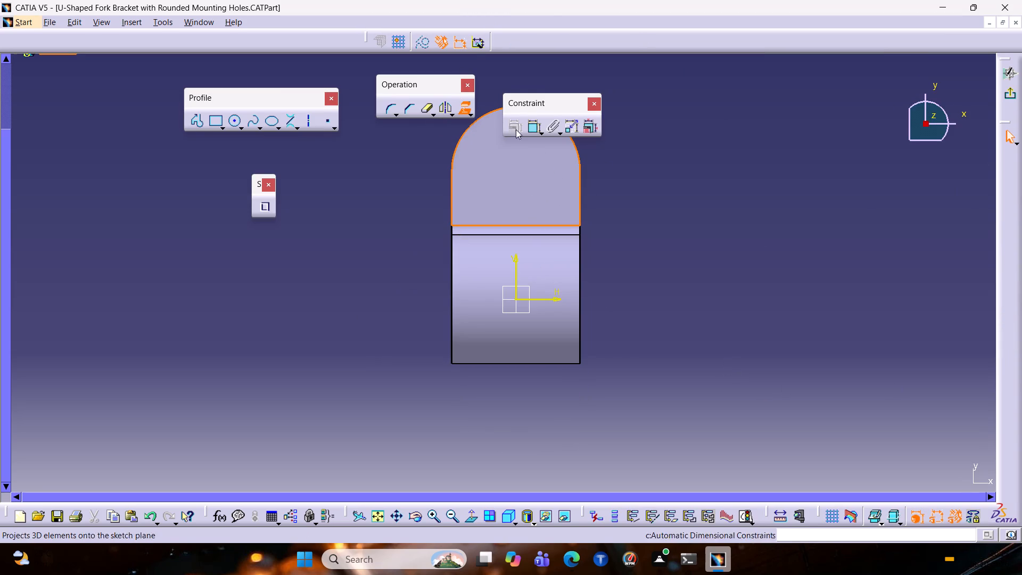
click(896, 479)
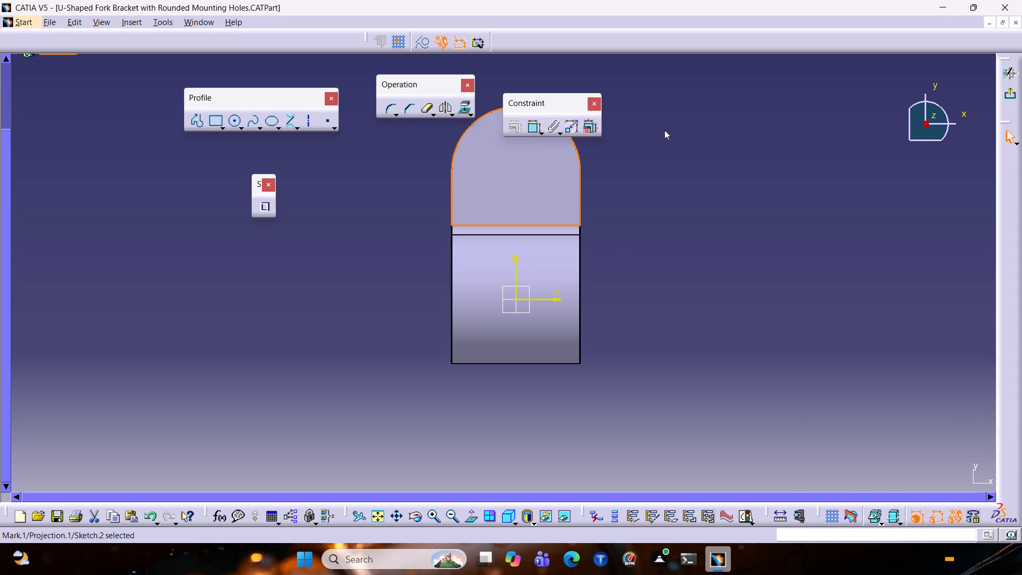
click(665, 122)
Sketch a circle about 11 mm in diameter near the rounded end of the projected flange outline and dimension its diameter.
middle_drag(593, 162, 596, 233)
scroll(596, 233, down, 1)
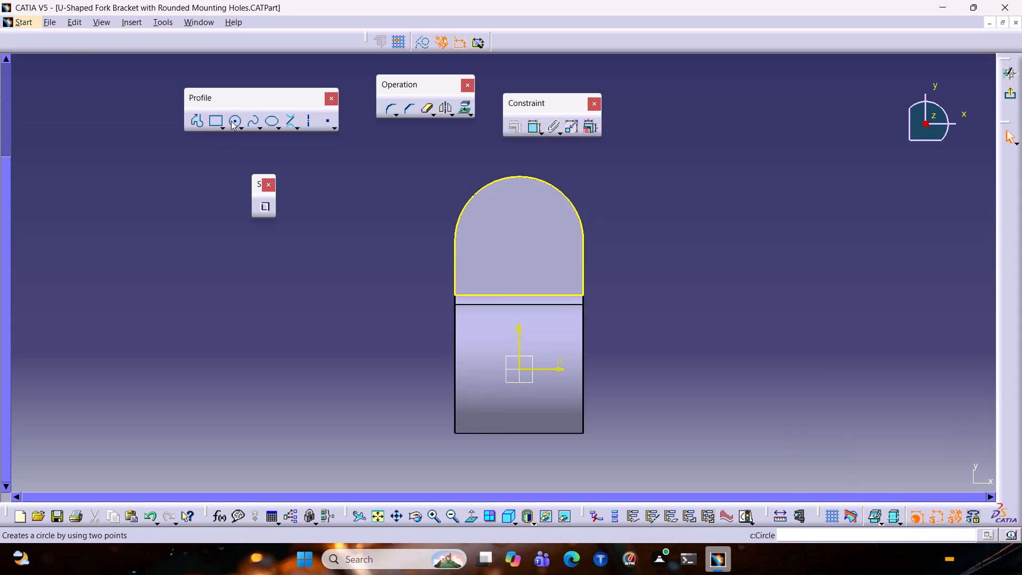
click(231, 121)
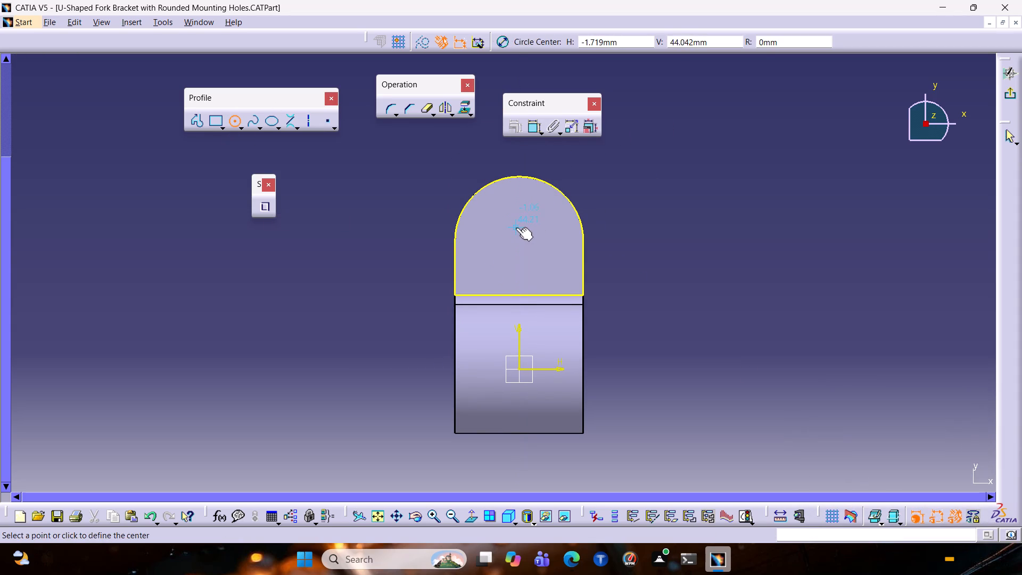
click(518, 217)
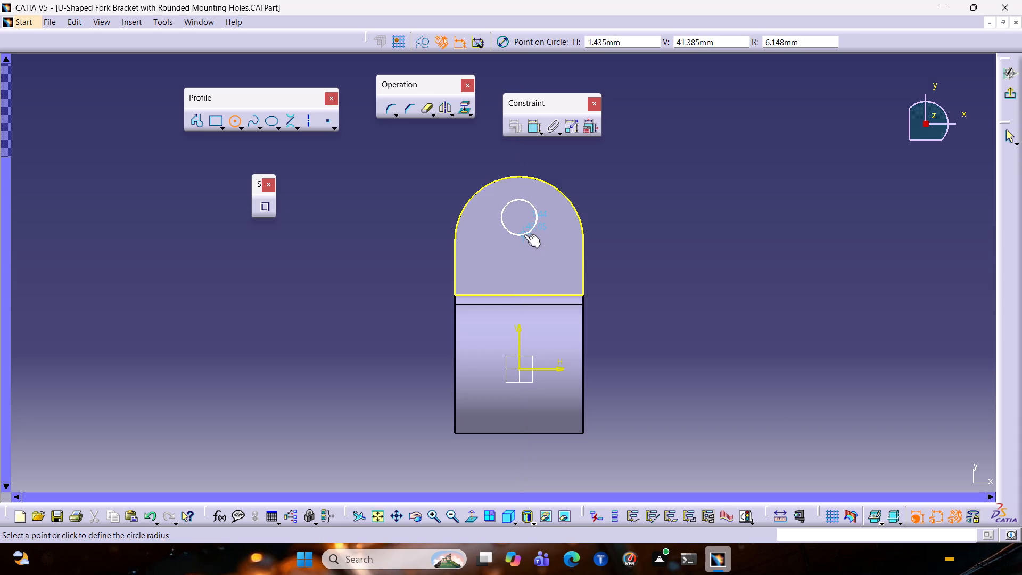
click(524, 234)
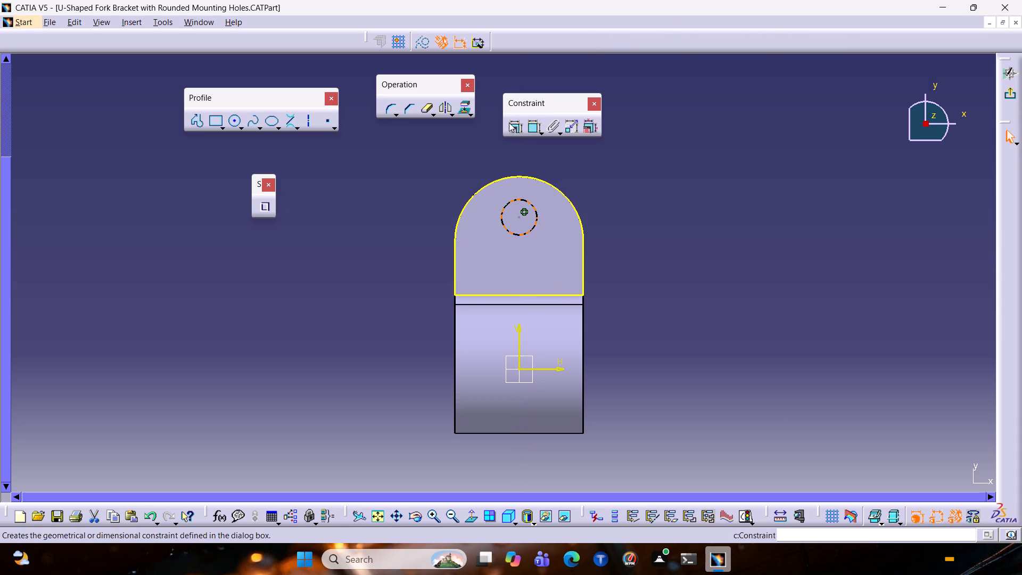
click(532, 127)
click(597, 190)
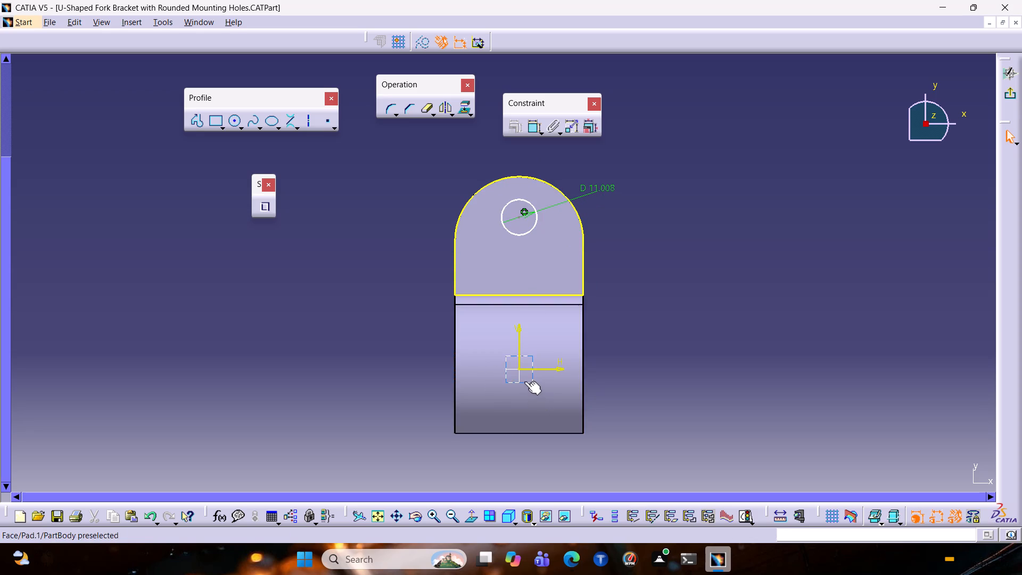
Set the diameter of the circle on the flange to 16 mm.
middle_drag(649, 305, 625, 303)
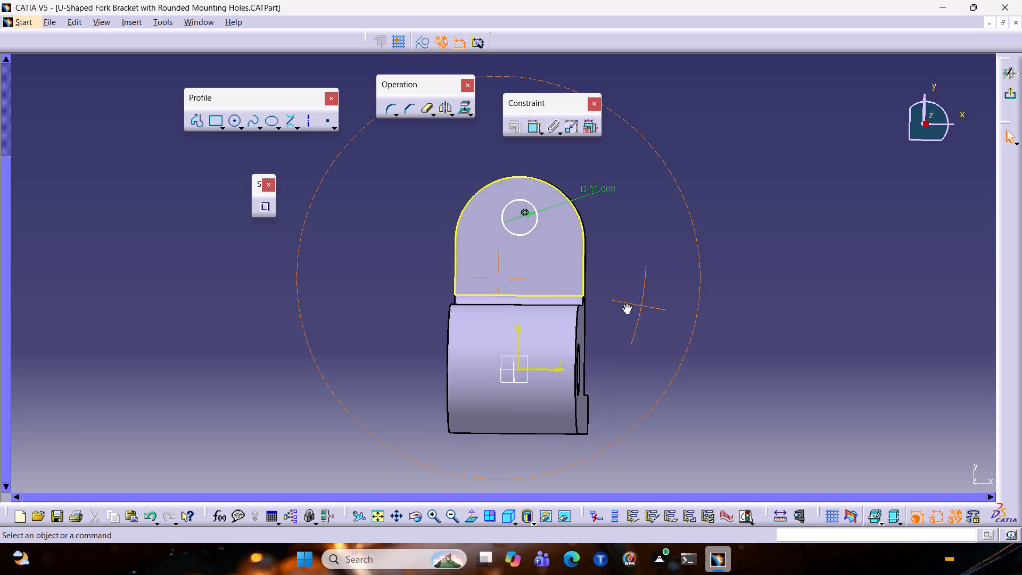
middle_drag(625, 303, 637, 295)
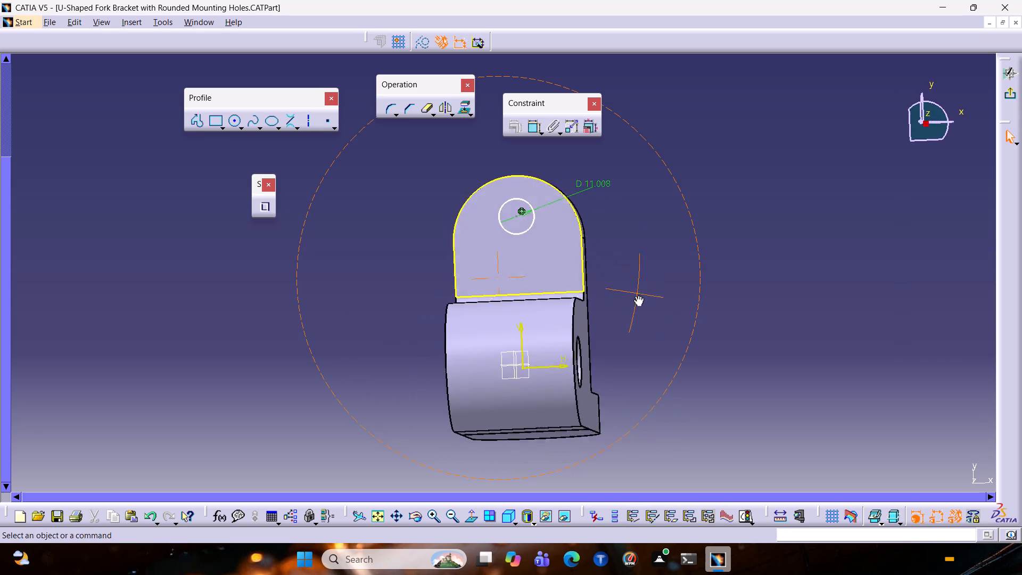
middle_drag(637, 295, 663, 317)
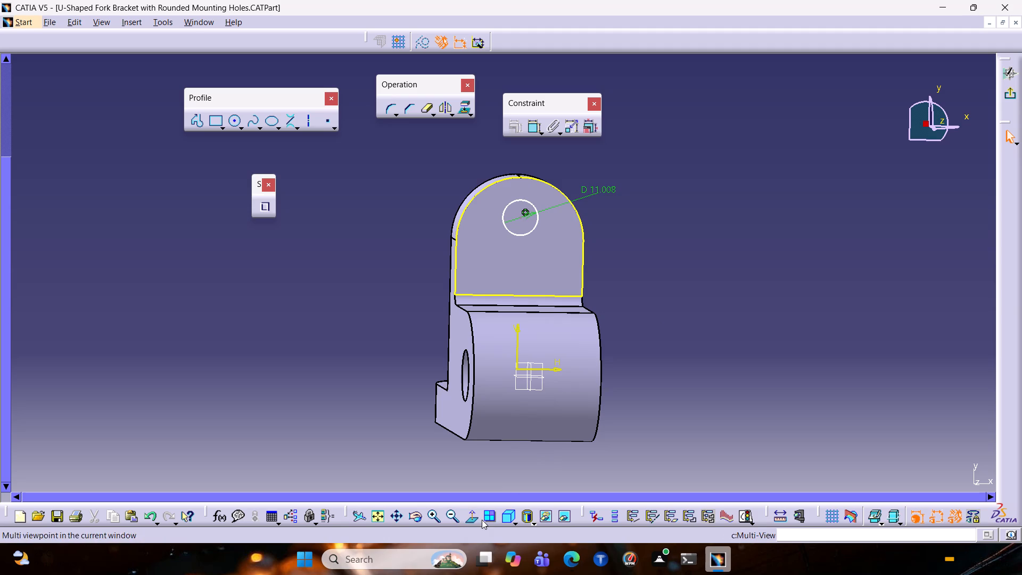
click(469, 516)
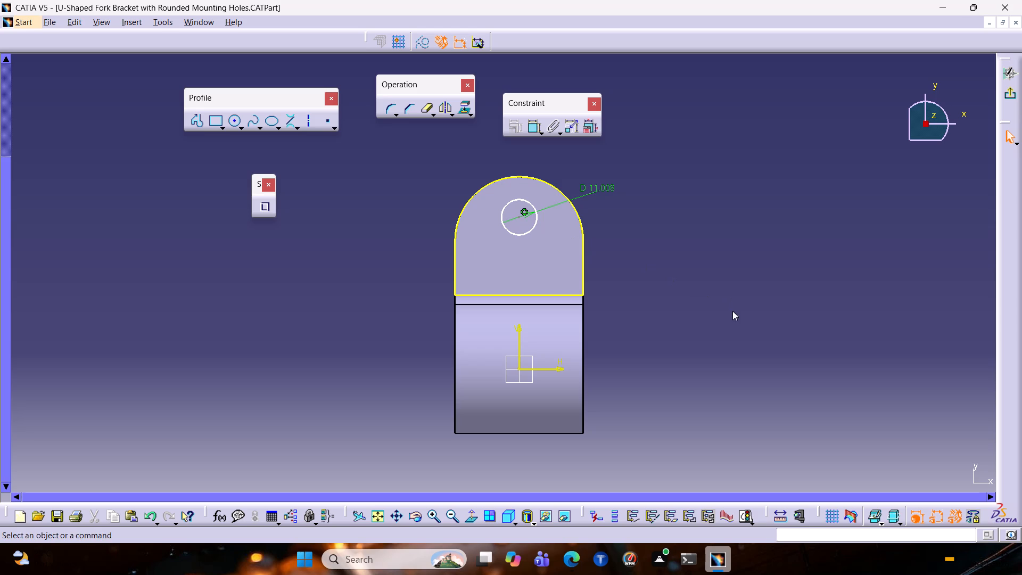
double_click(589, 187)
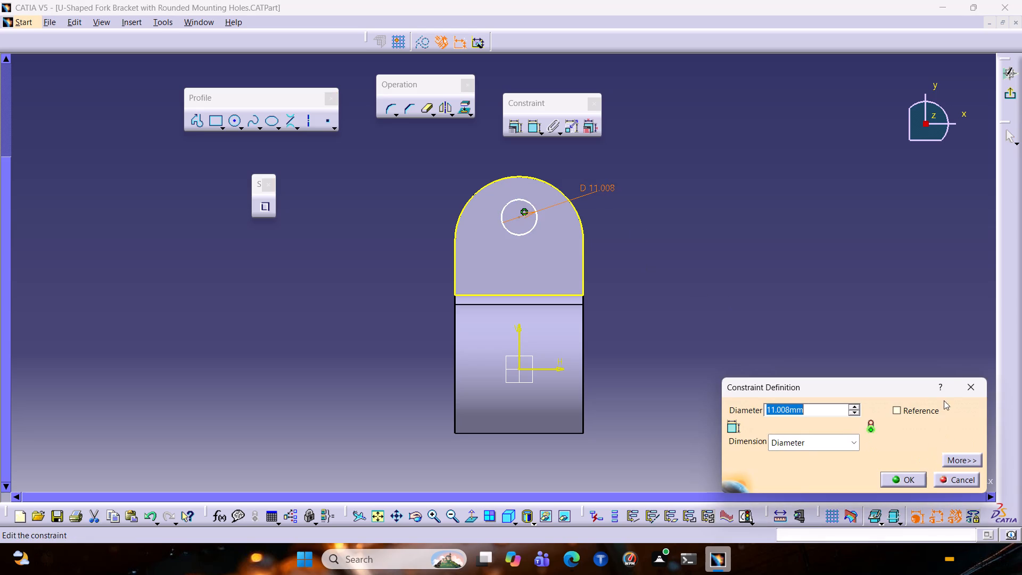
text(16)
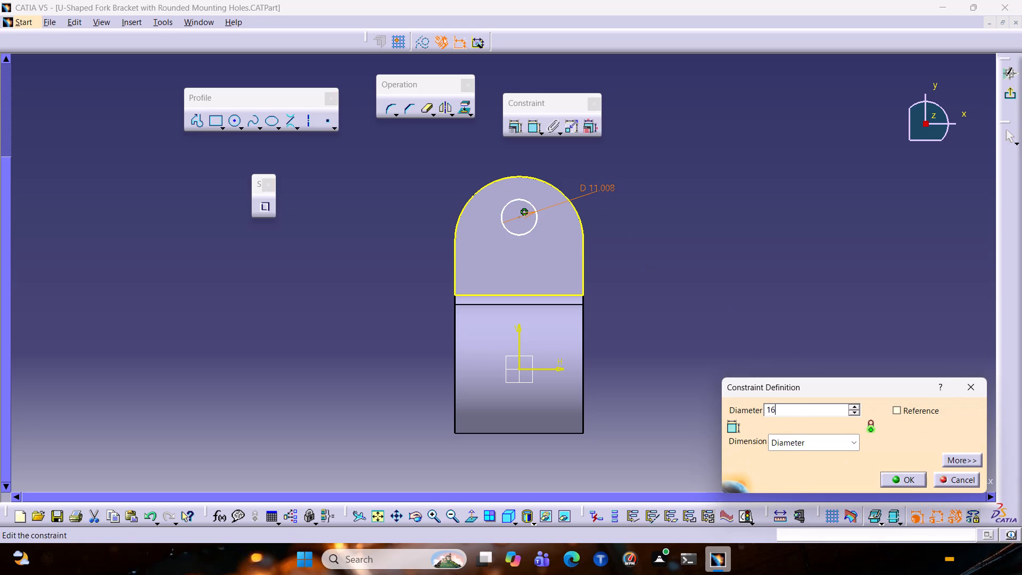
key(Return)
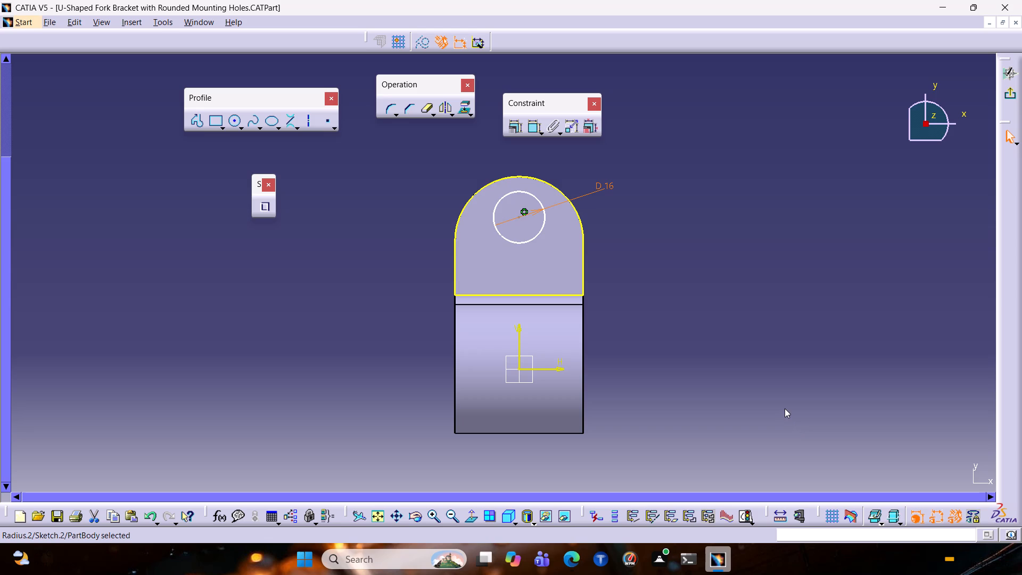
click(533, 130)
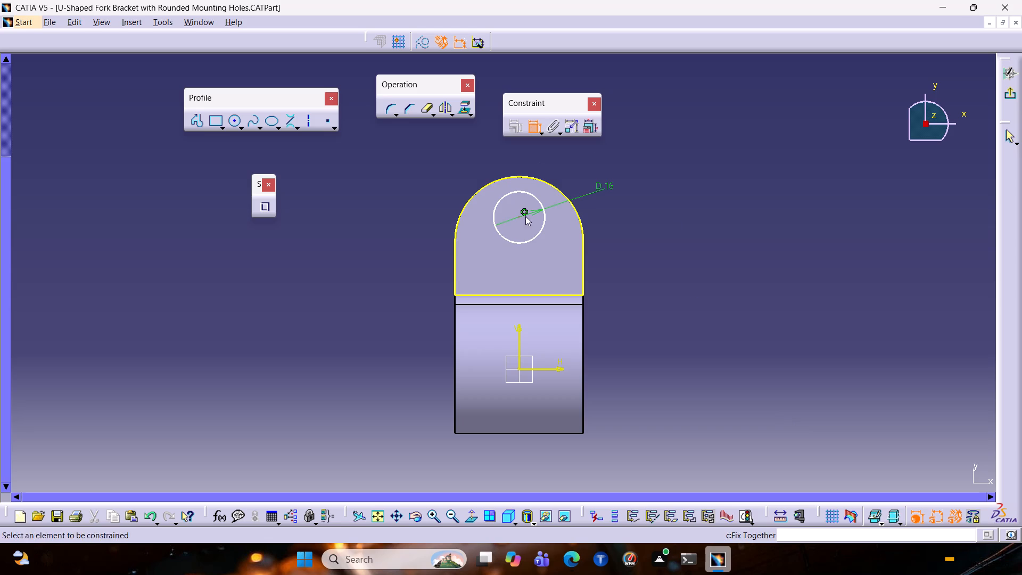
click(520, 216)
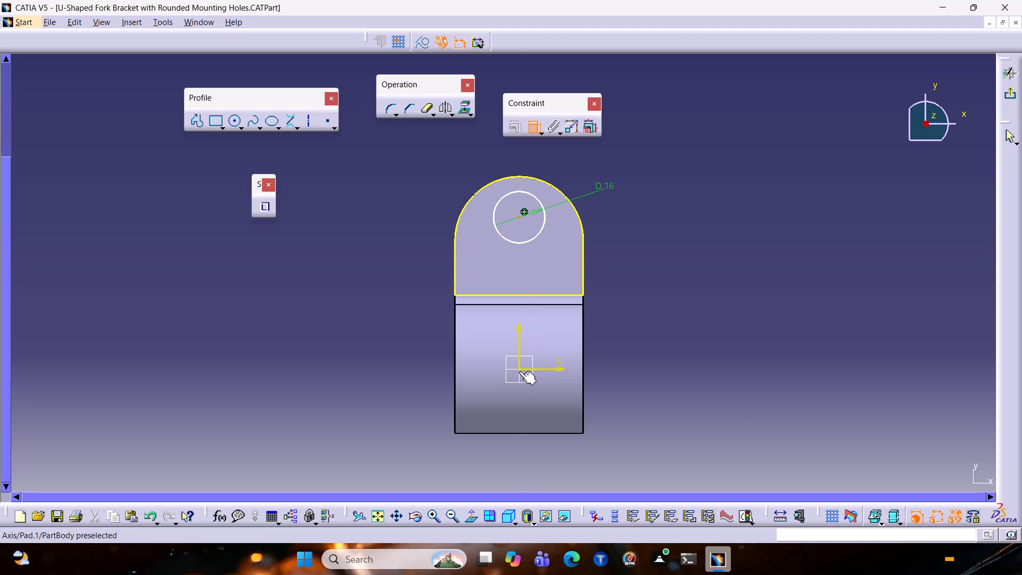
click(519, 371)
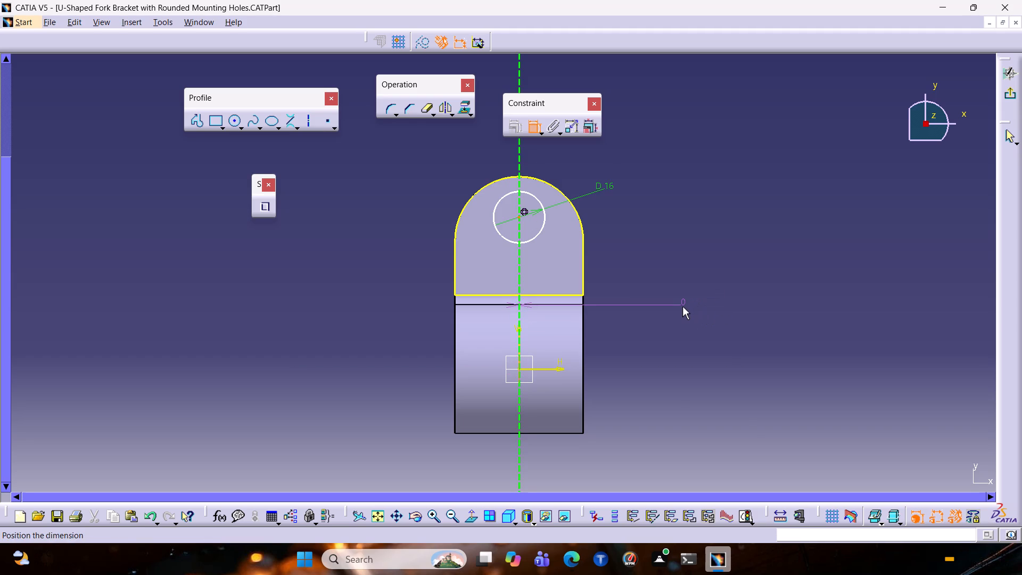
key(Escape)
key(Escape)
Dimension the vertical distance from the sketch origin to the centre of the 16 mm circle.
middle_drag(682, 315, 573, 322)
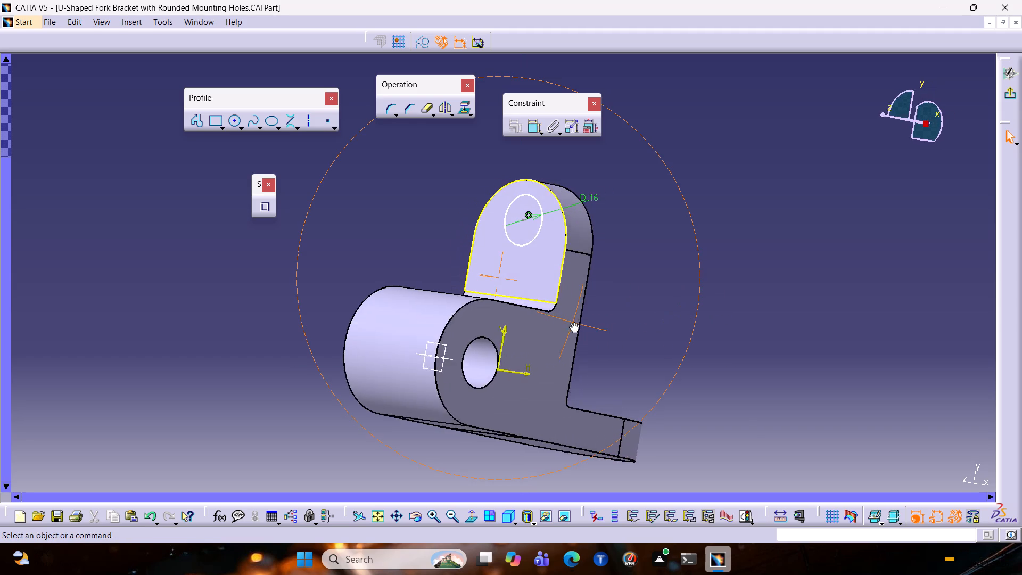
middle_drag(573, 322, 649, 336)
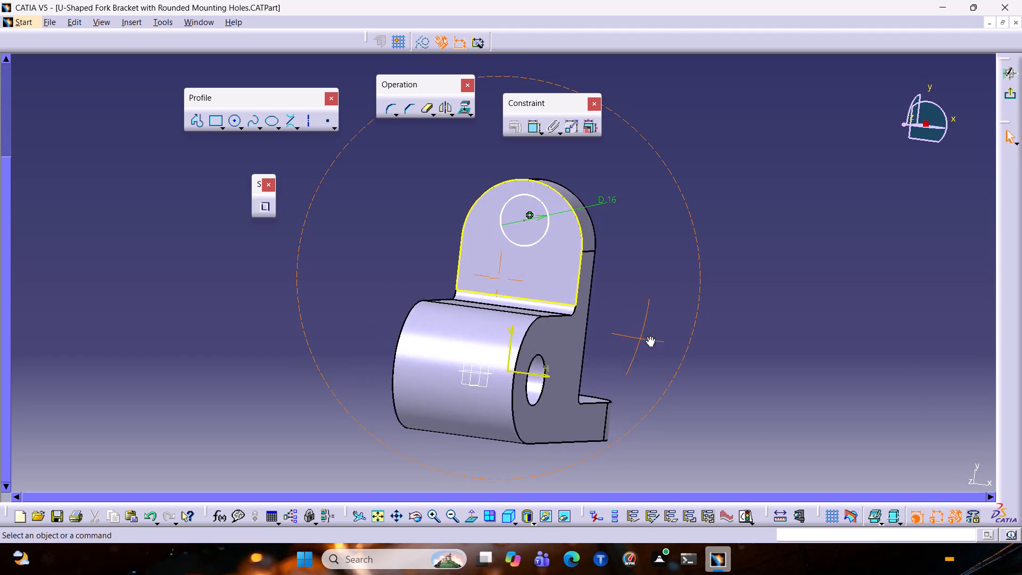
middle_drag(649, 336, 680, 327)
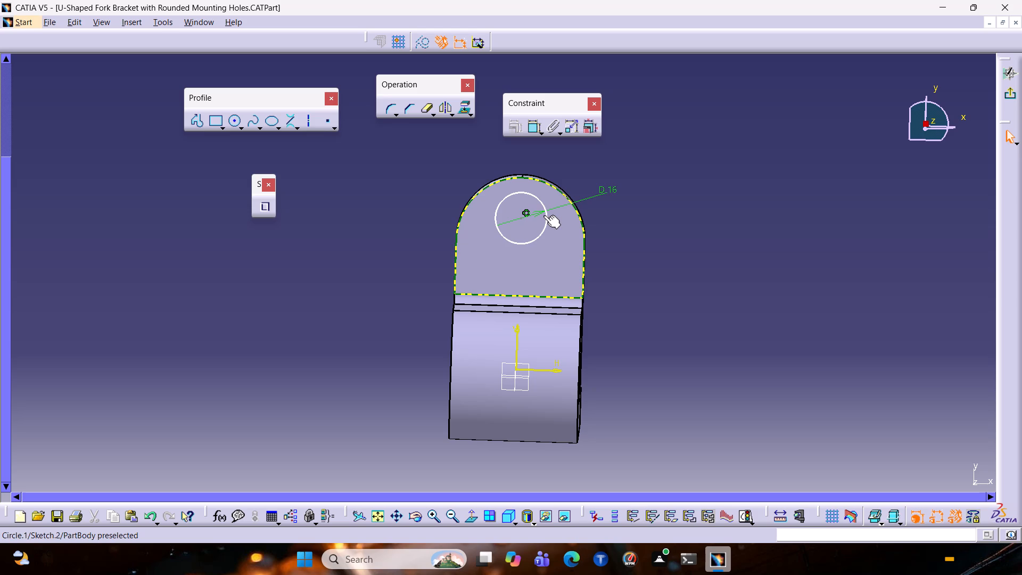
click(533, 130)
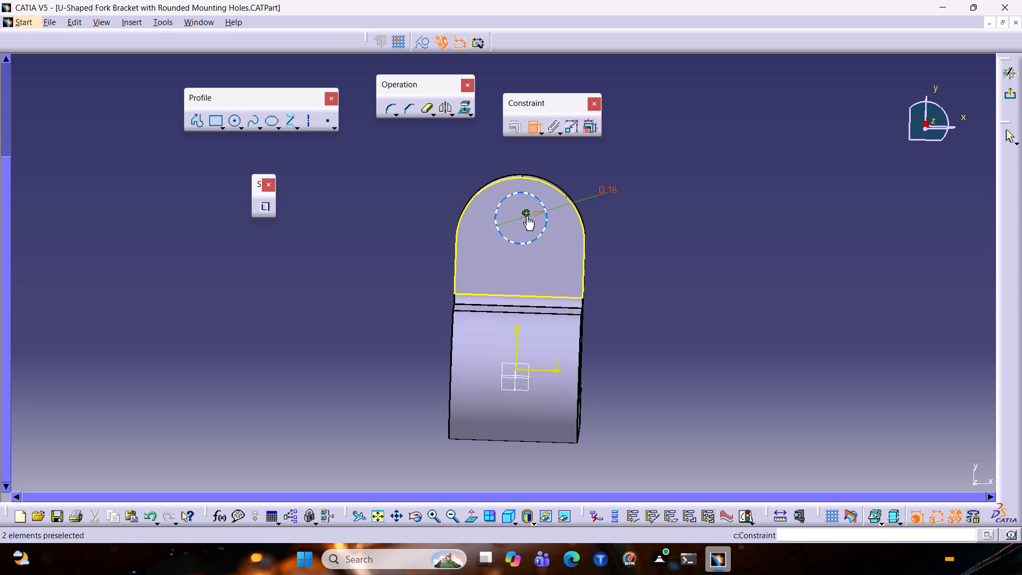
click(520, 218)
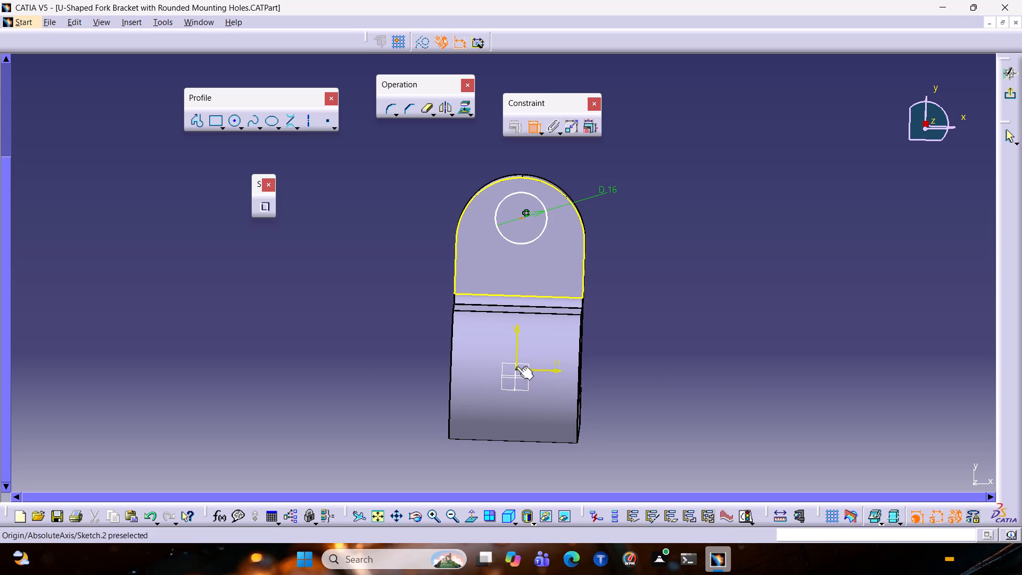
click(516, 368)
click(386, 276)
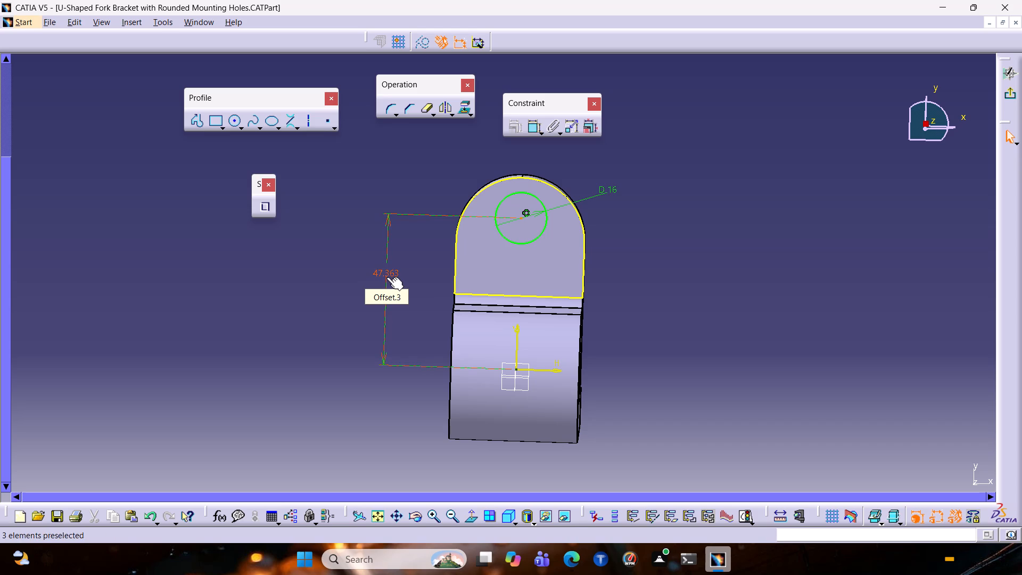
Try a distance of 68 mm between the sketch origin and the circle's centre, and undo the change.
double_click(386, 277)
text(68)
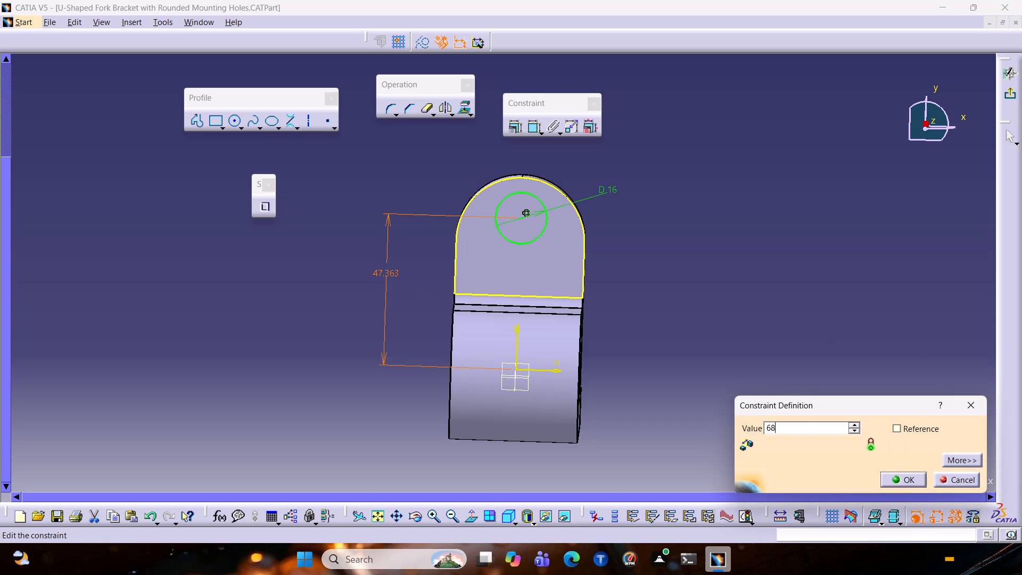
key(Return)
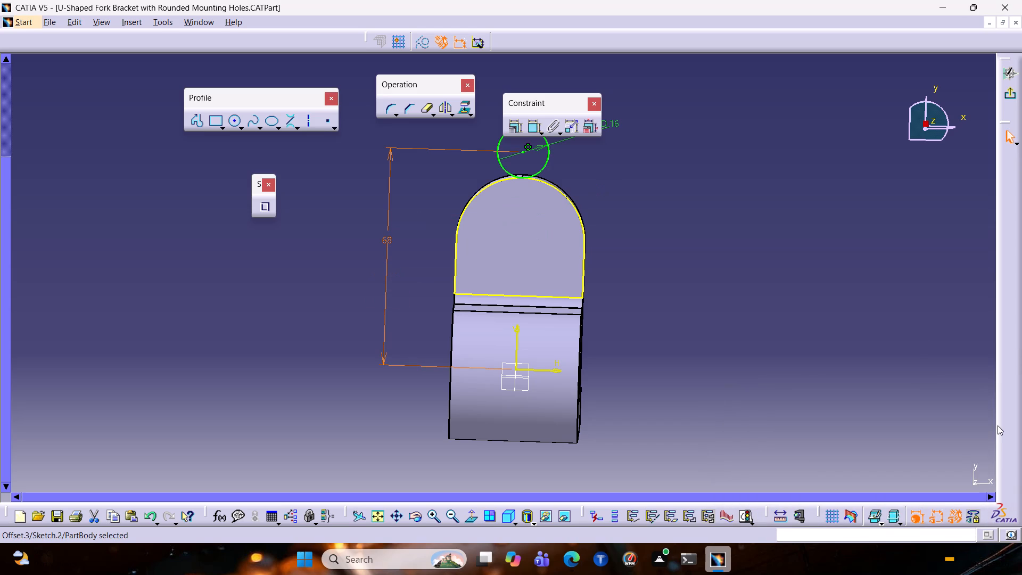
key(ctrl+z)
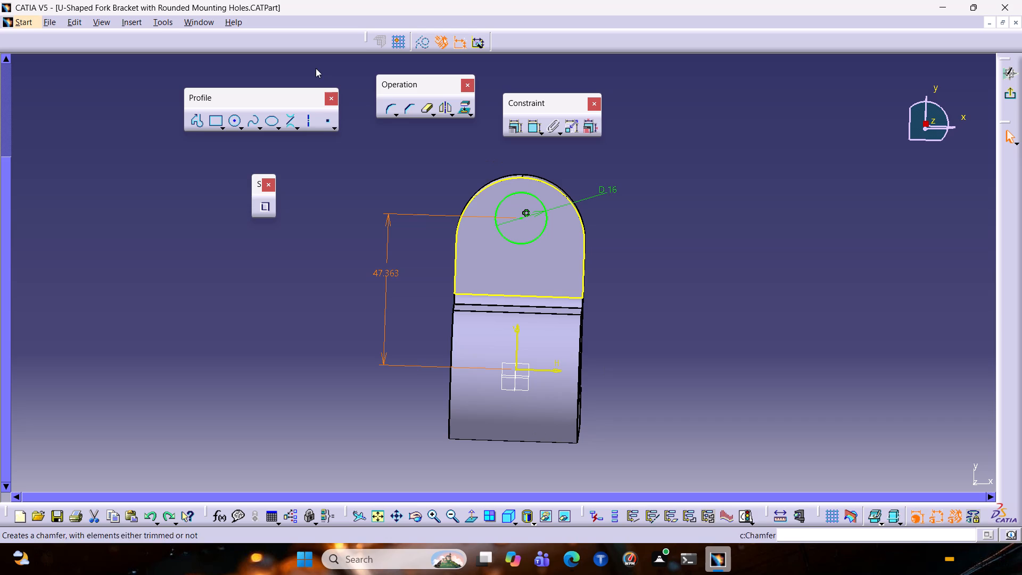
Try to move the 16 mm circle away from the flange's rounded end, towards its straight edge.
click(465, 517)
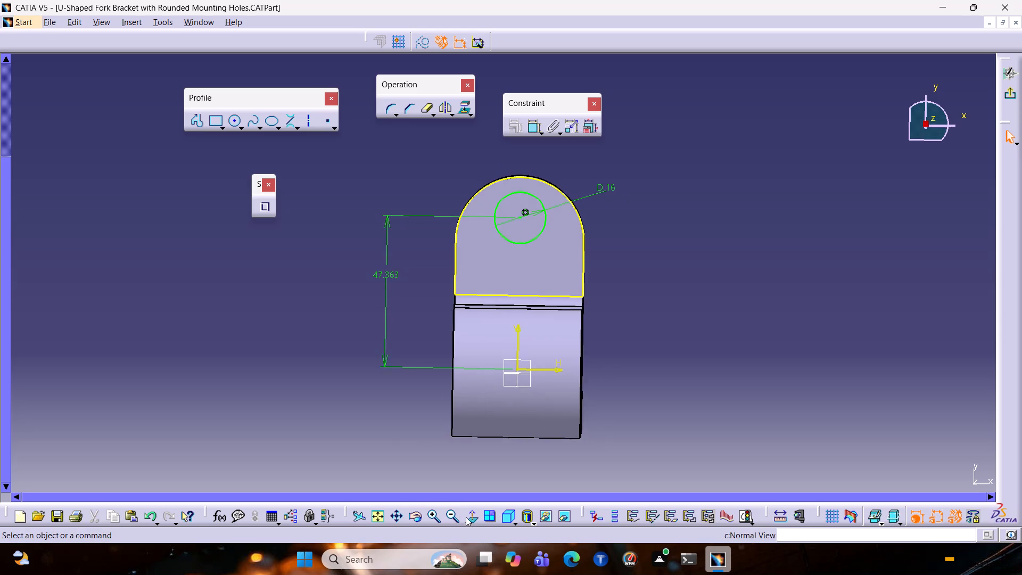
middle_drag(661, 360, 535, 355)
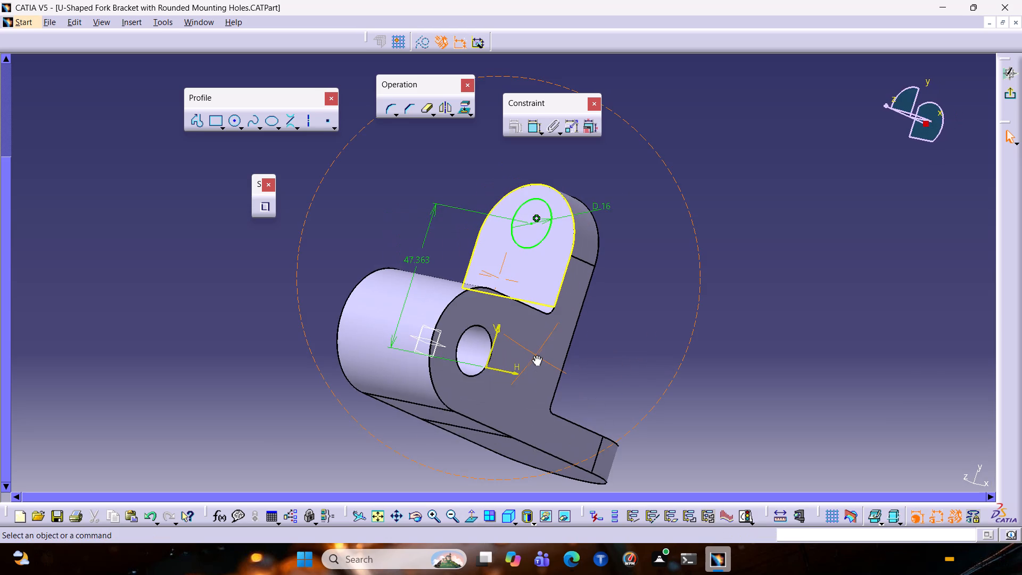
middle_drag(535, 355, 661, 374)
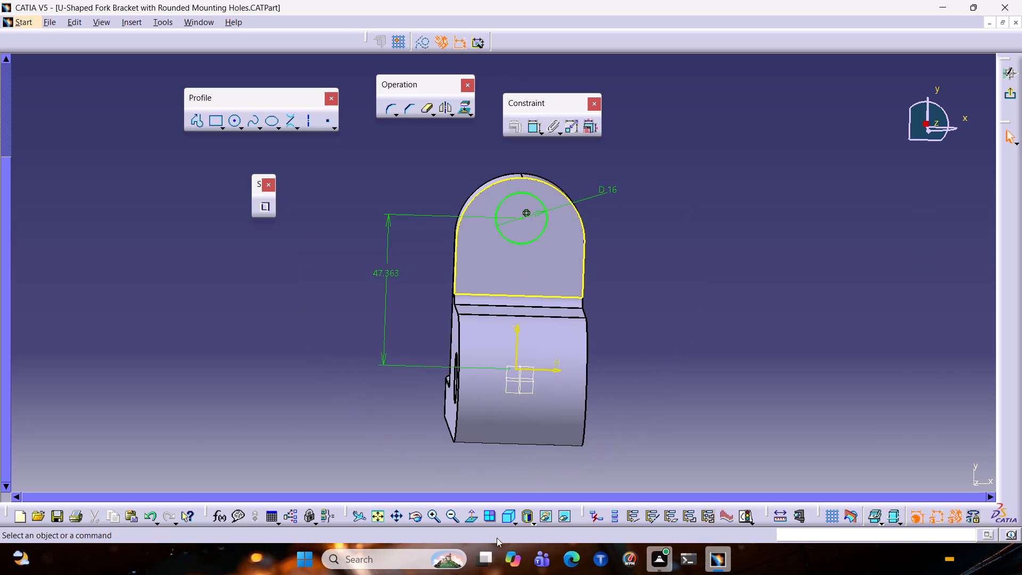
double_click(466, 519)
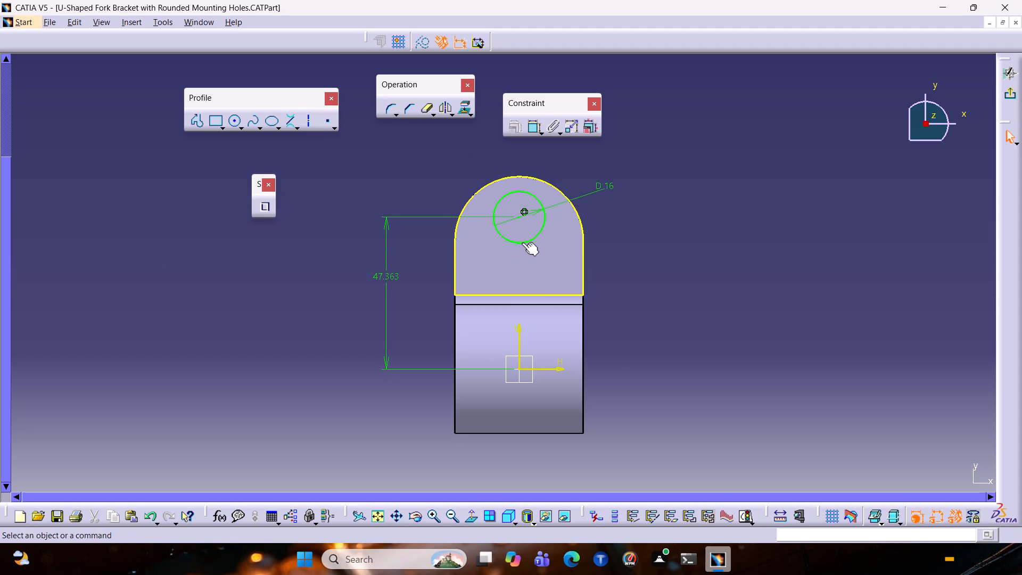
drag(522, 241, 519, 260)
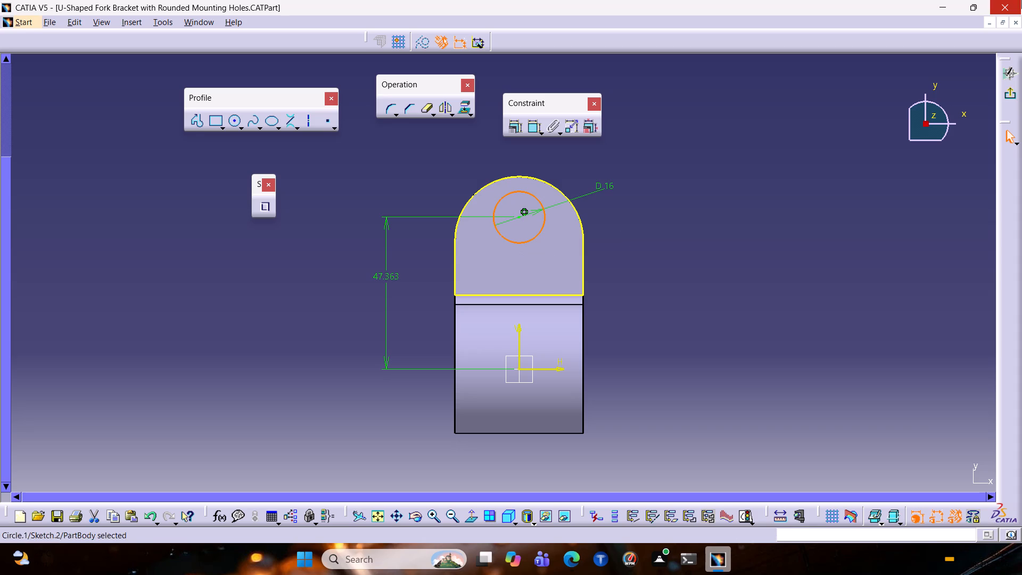
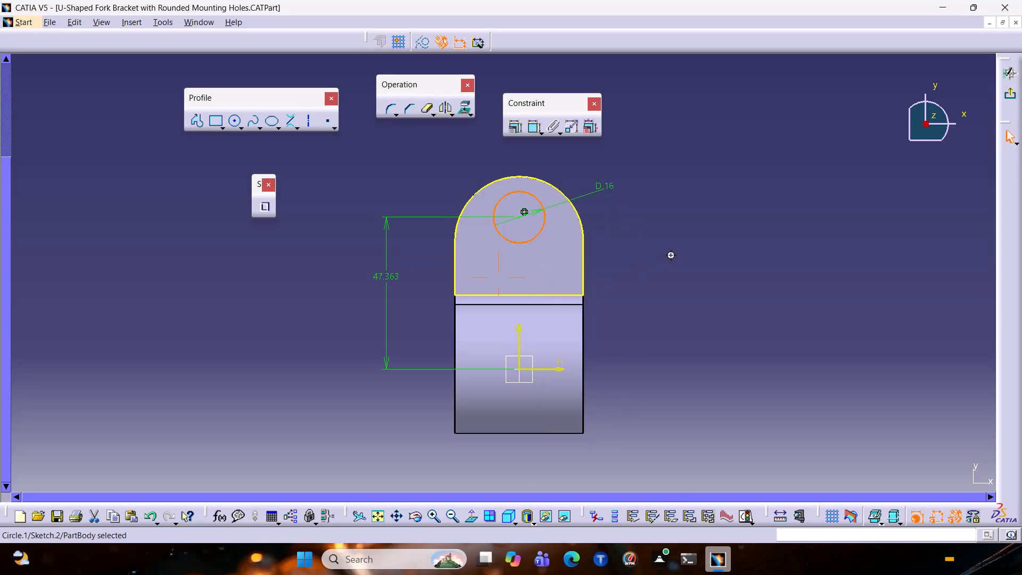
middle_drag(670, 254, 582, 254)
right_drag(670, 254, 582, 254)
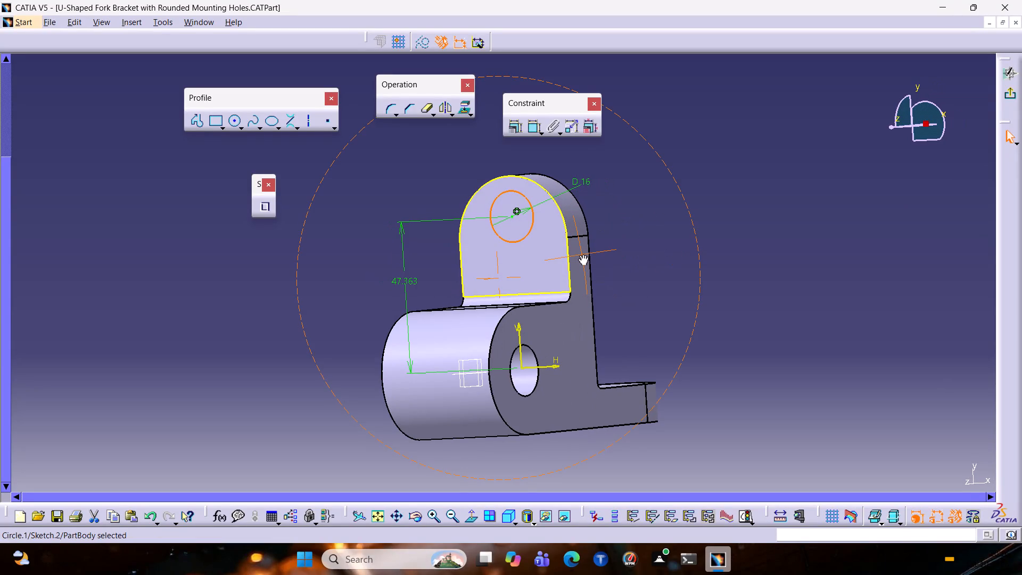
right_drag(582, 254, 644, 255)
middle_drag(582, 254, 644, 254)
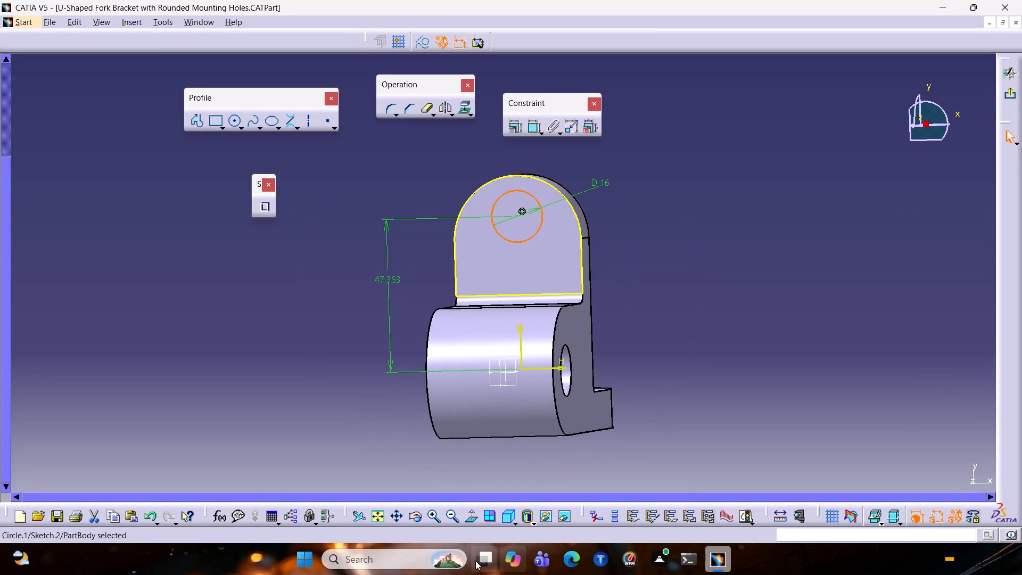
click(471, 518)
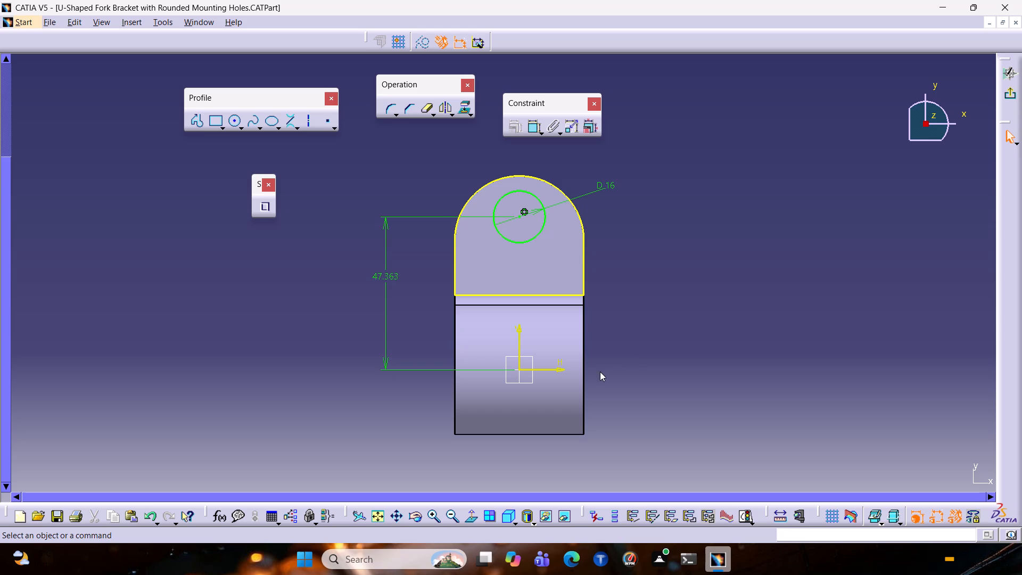
Select the vertical distance dimension between the sketch origin and the centre of the 16 mm circle.
click(381, 280)
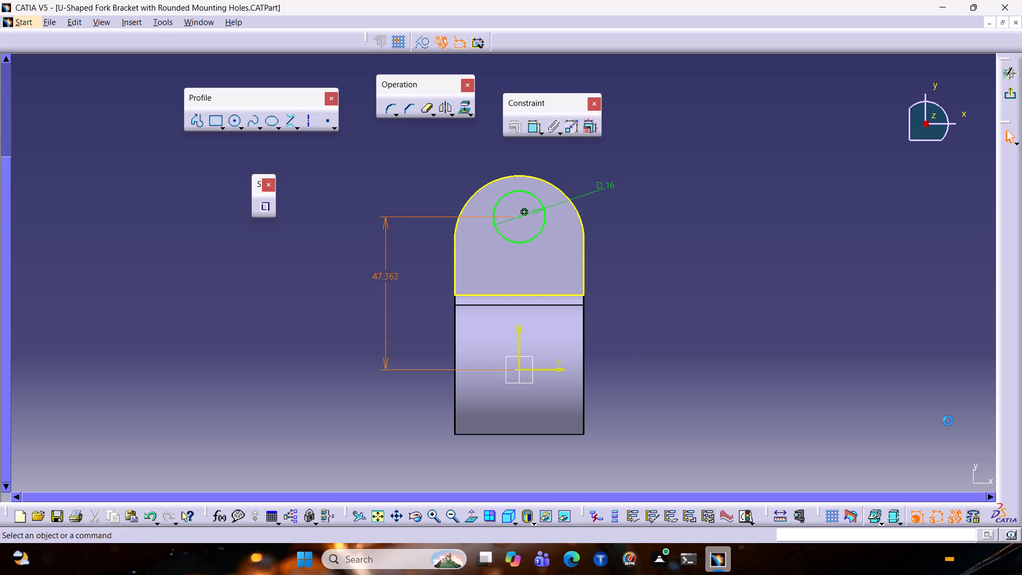
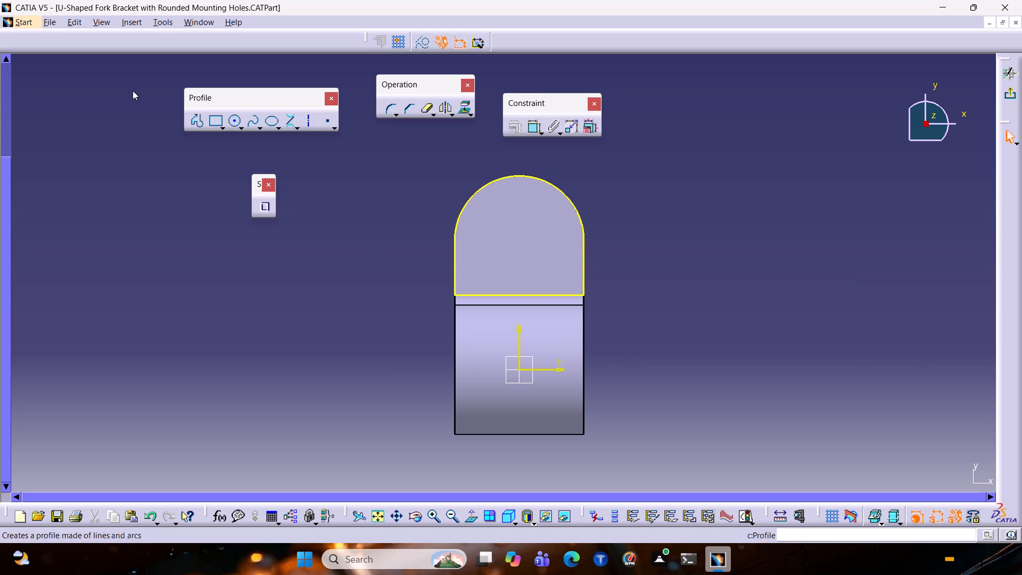
Sketch a circle on the vertical axis inside the rounded flange's projected outline and set its diameter to 16 mm.
click(229, 118)
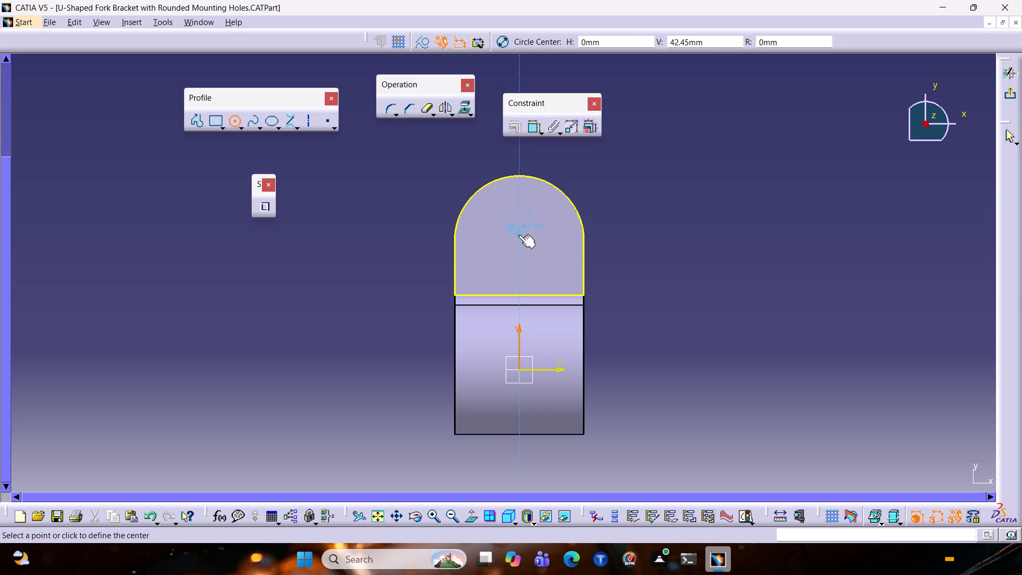
click(518, 235)
click(525, 263)
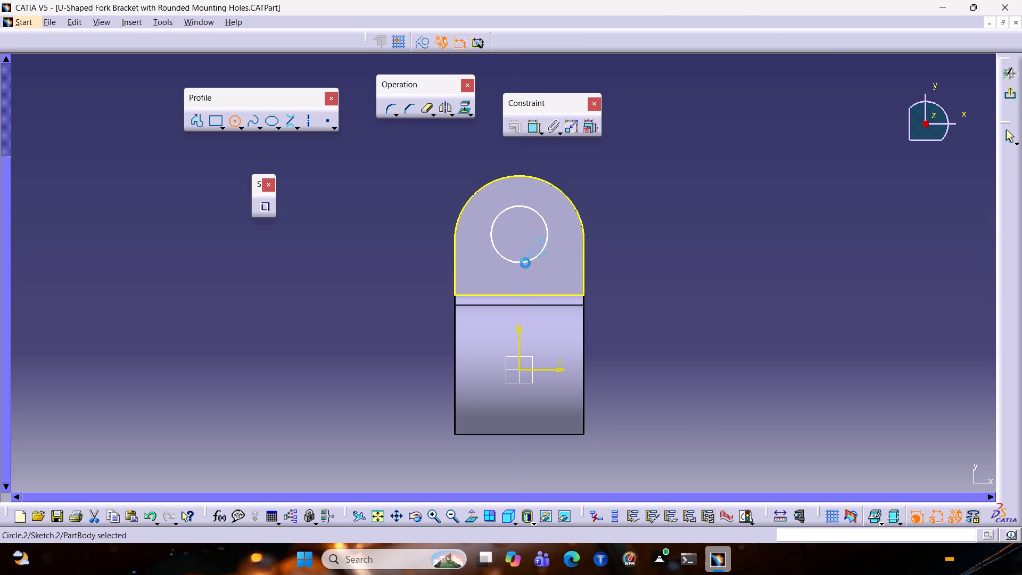
click(531, 130)
click(595, 203)
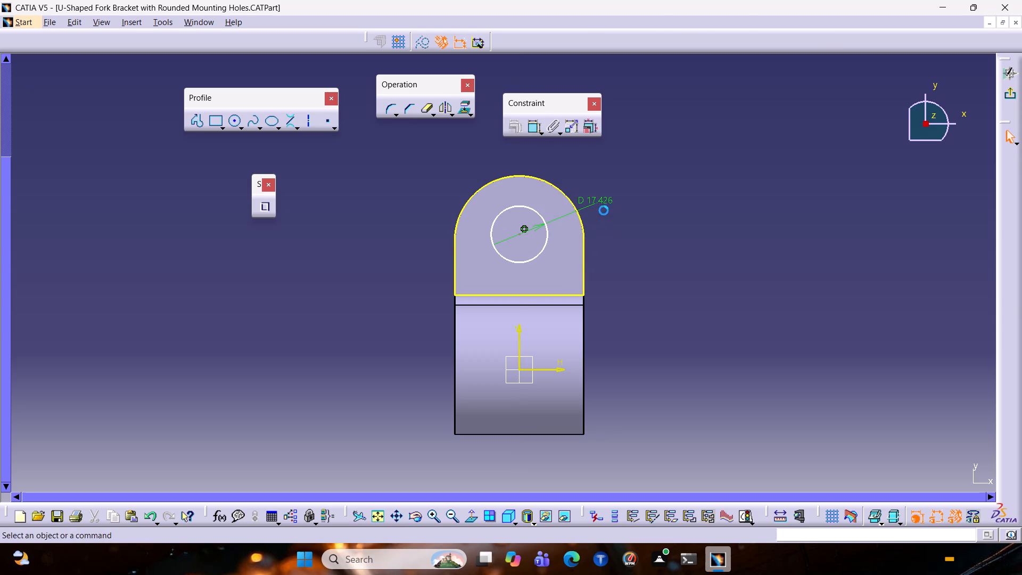
double_click(604, 204)
text(16)
key(Return)
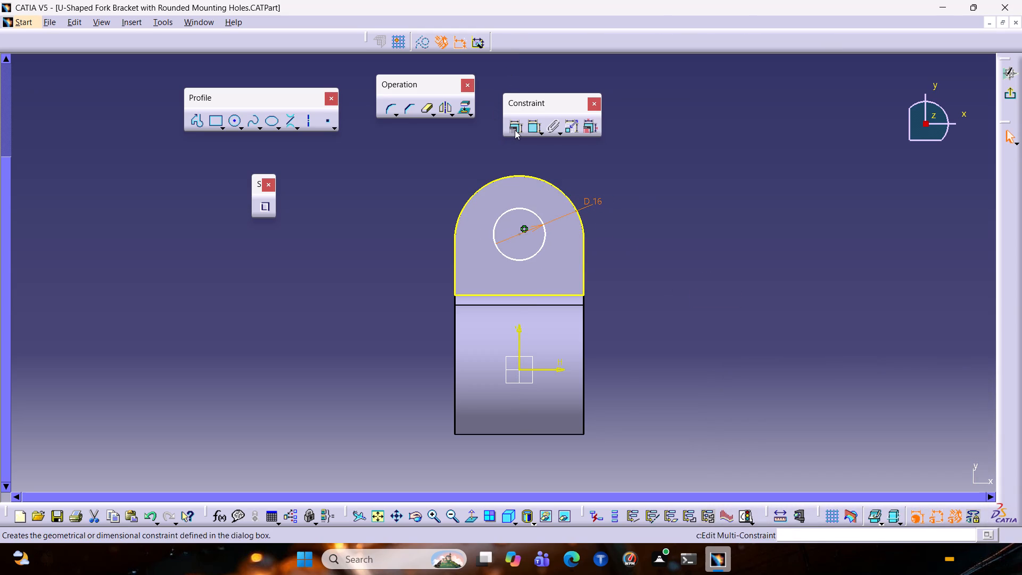
Dimension the vertical distance between the 16 mm circle's centre and the projected flange outline.
click(528, 124)
click(523, 296)
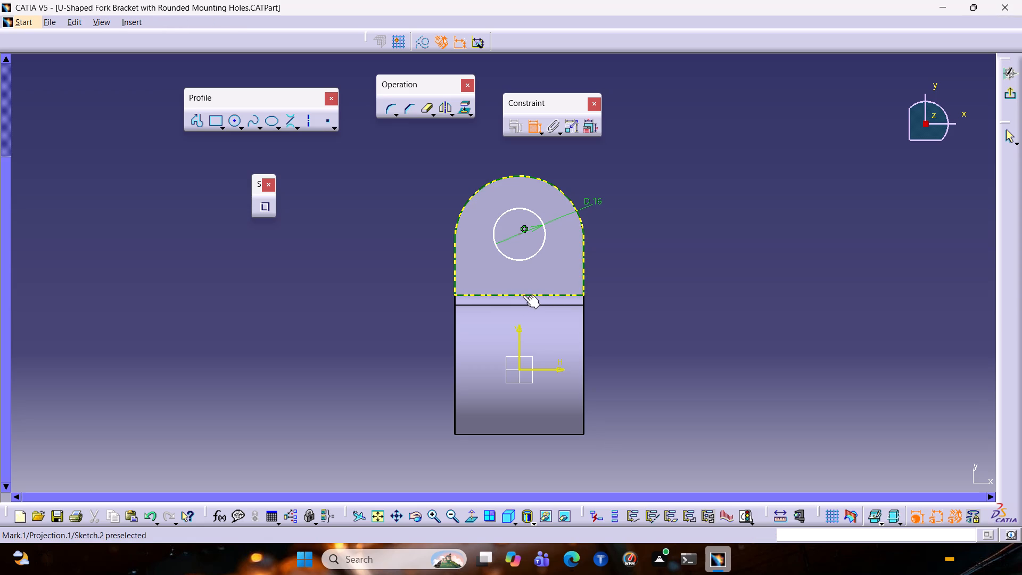
click(520, 235)
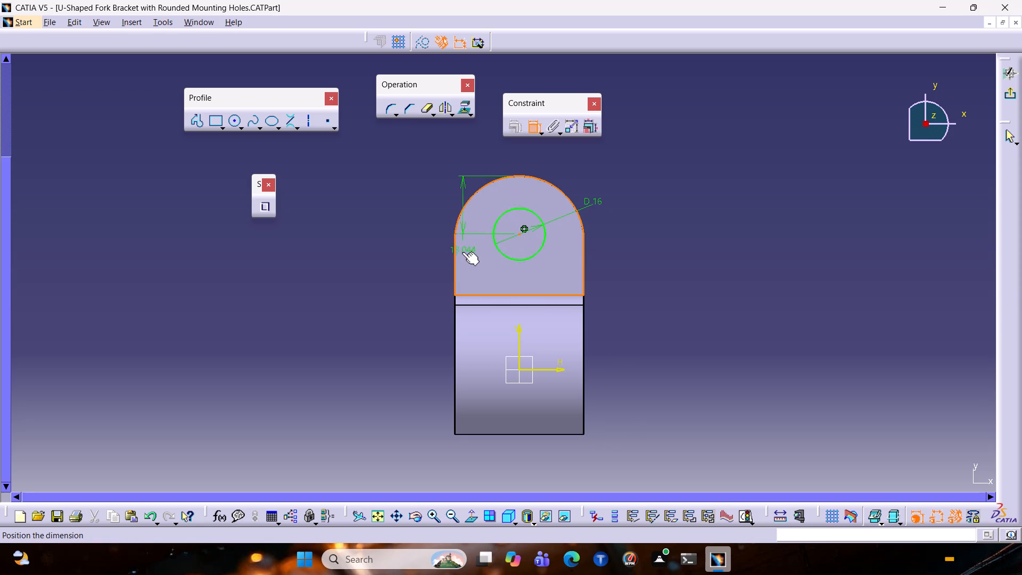
click(413, 212)
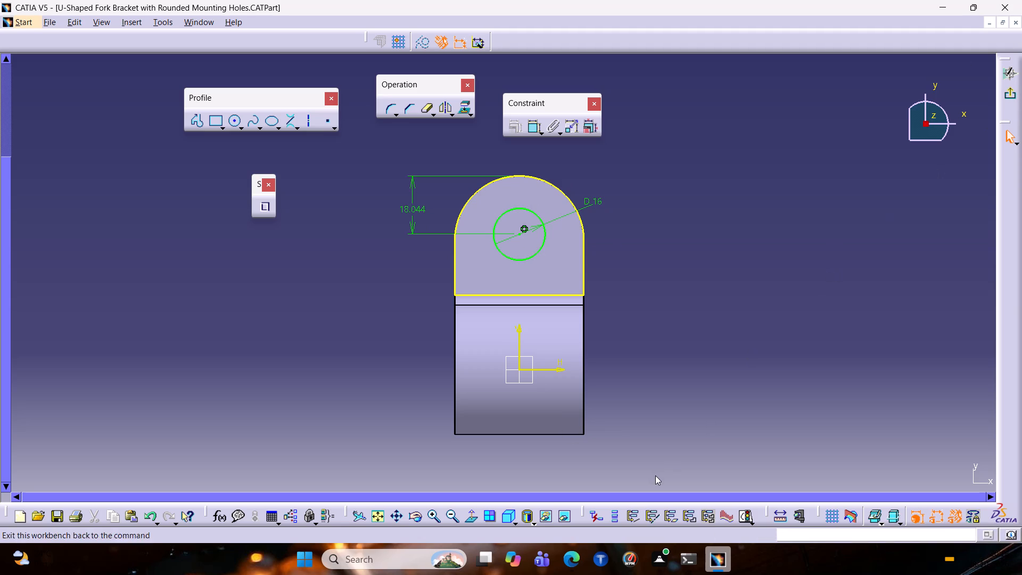
Convert the projected flange outline to construction geometry and exit the sketch.
middle_drag(614, 428, 287, 311)
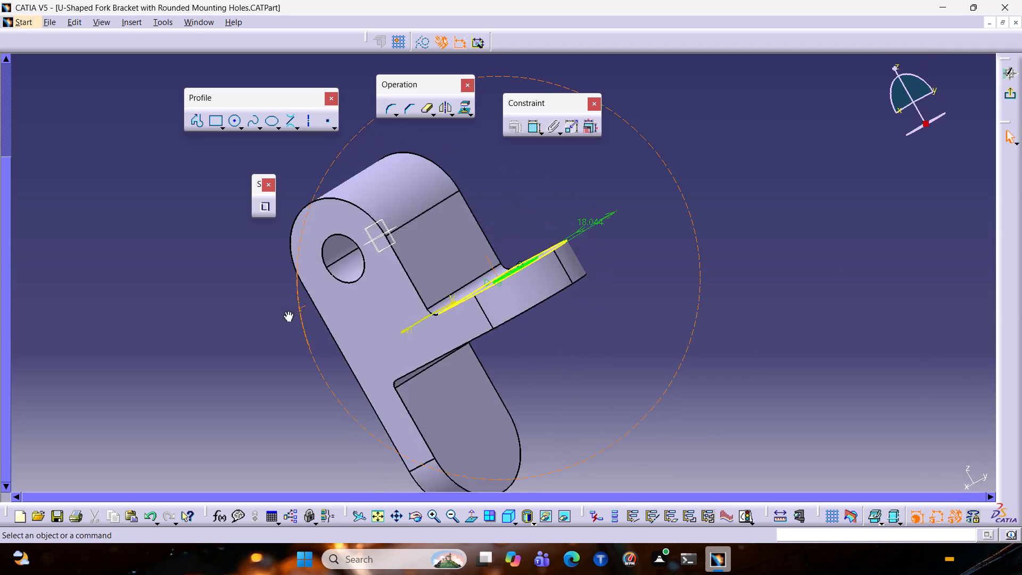
middle_drag(287, 311, 306, 258)
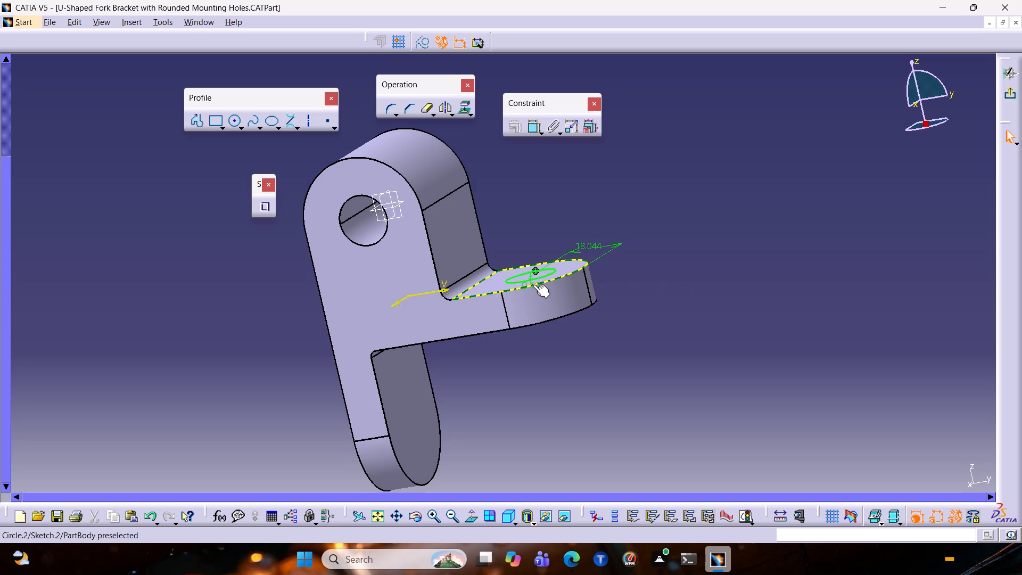
click(537, 285)
click(422, 44)
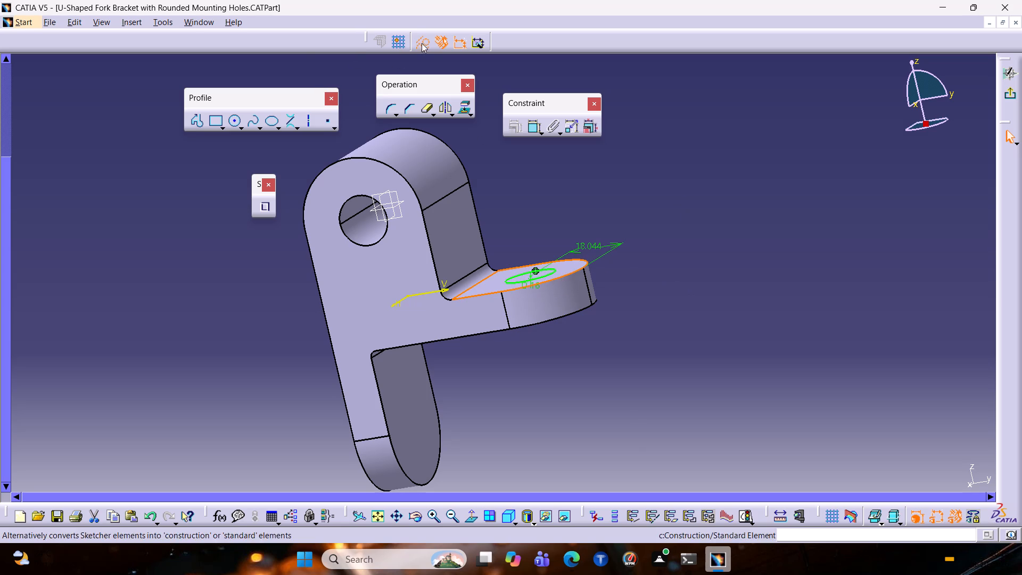
click(680, 252)
click(1015, 101)
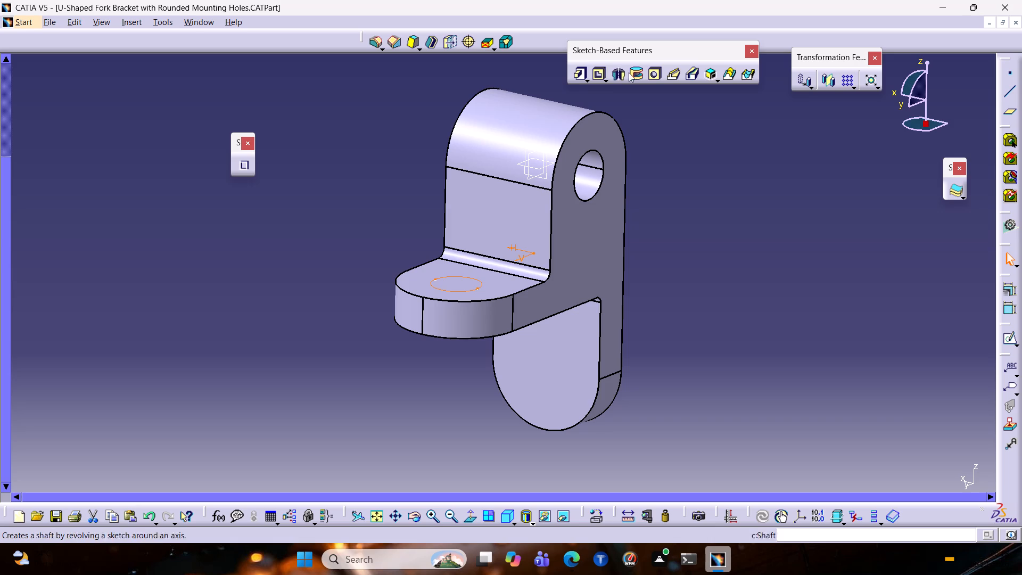
Cut the circle sketch through the rounded flange with a Pocket limited Up to next.
click(598, 74)
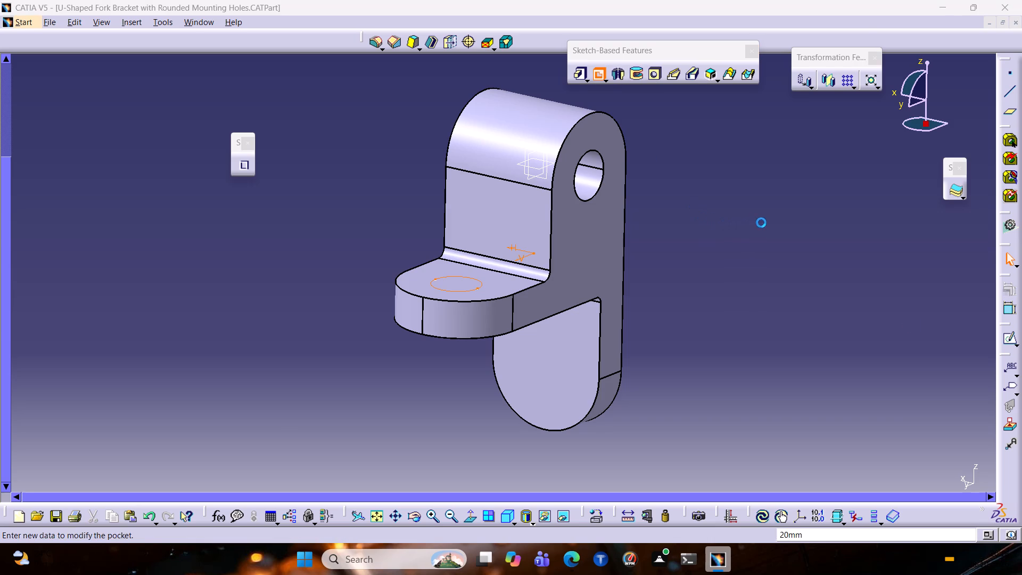
click(905, 296)
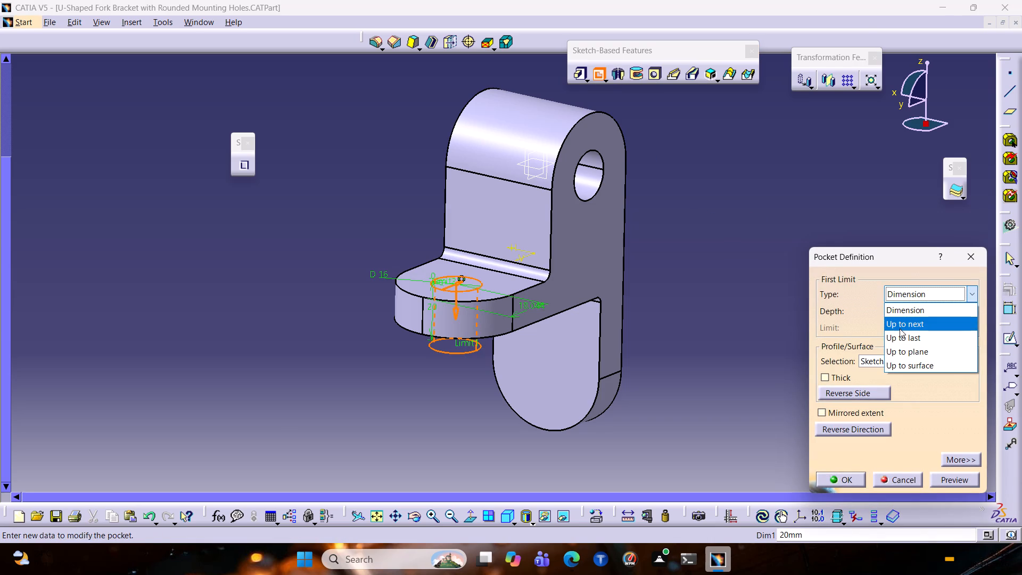
click(900, 328)
ctrl+middle_drag(680, 344, 673, 326)
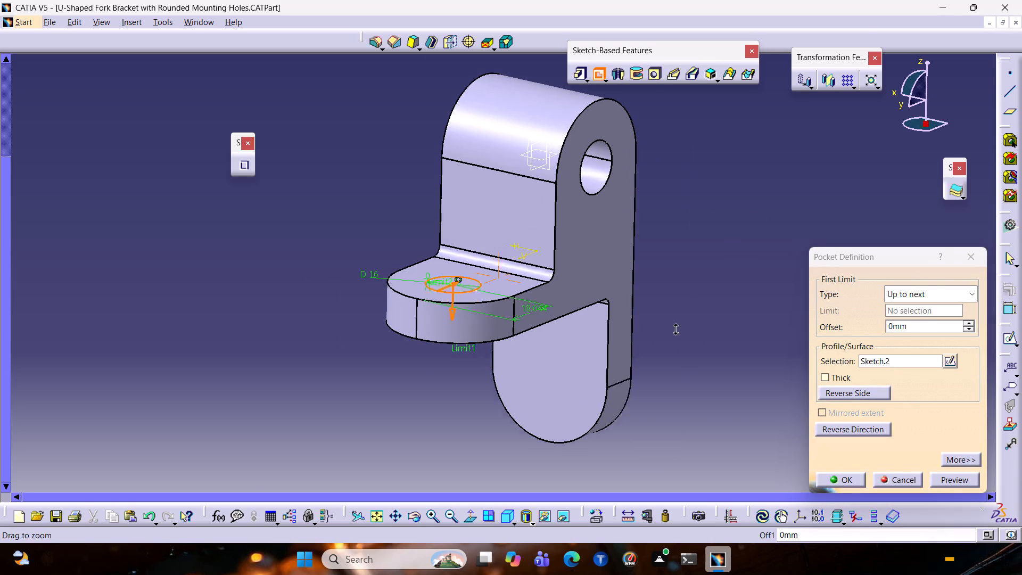
ctrl+middle_drag(673, 326, 528, 332)
middle_drag(752, 332, 520, 192)
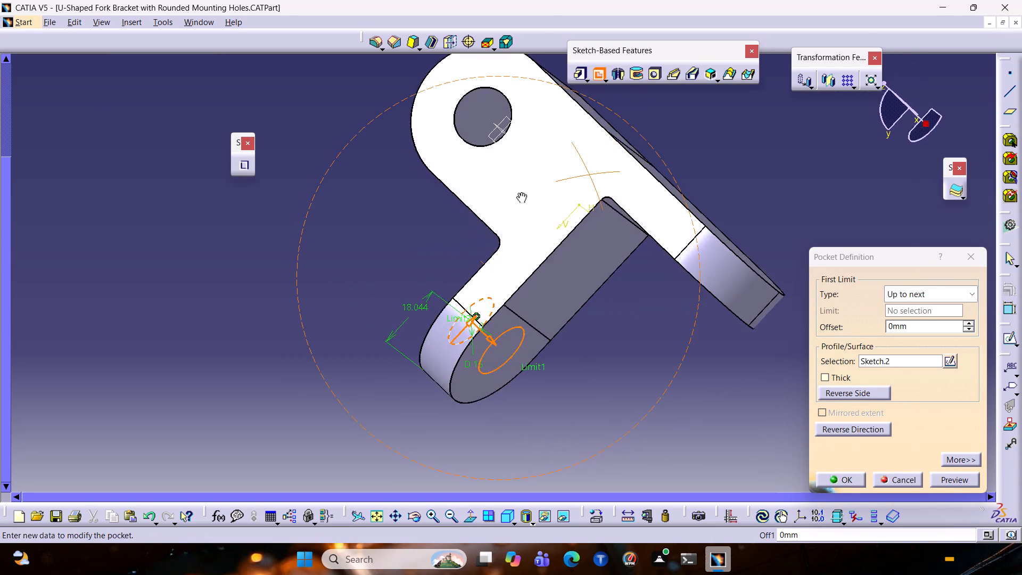
middle_drag(520, 192, 646, 314)
click(854, 479)
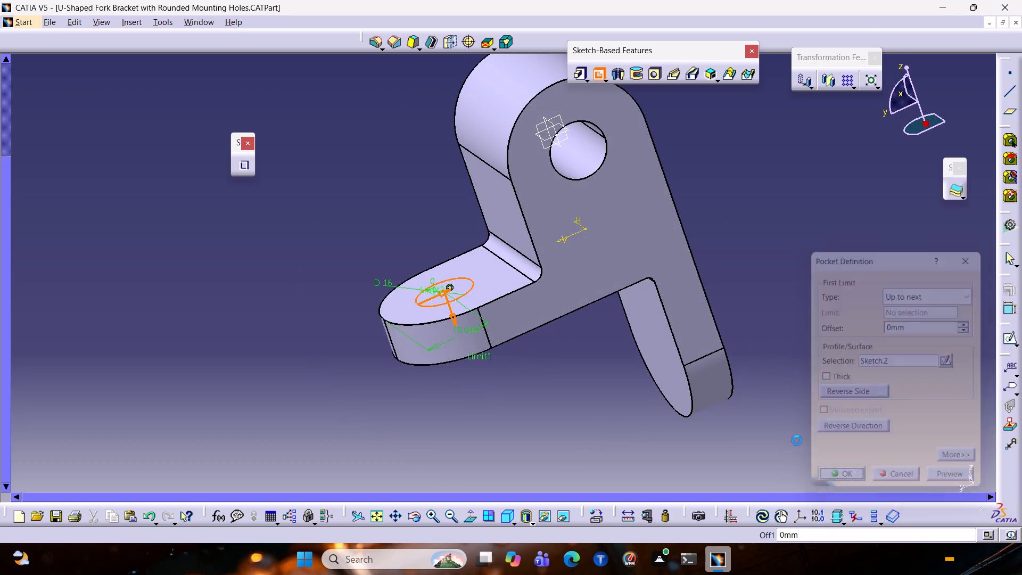
click(736, 257)
Open a new sketch on the flat face of the lower rounded lug, on the flange side.
ctrl+middle_drag(807, 258, 612, 256)
middle_drag(910, 277, 410, 303)
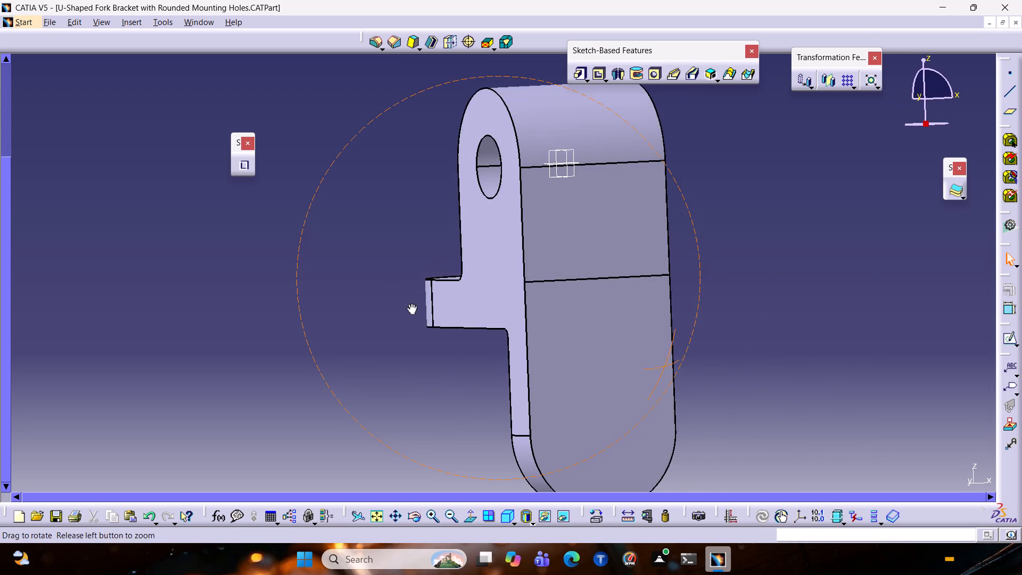
middle_drag(410, 303, 760, 224)
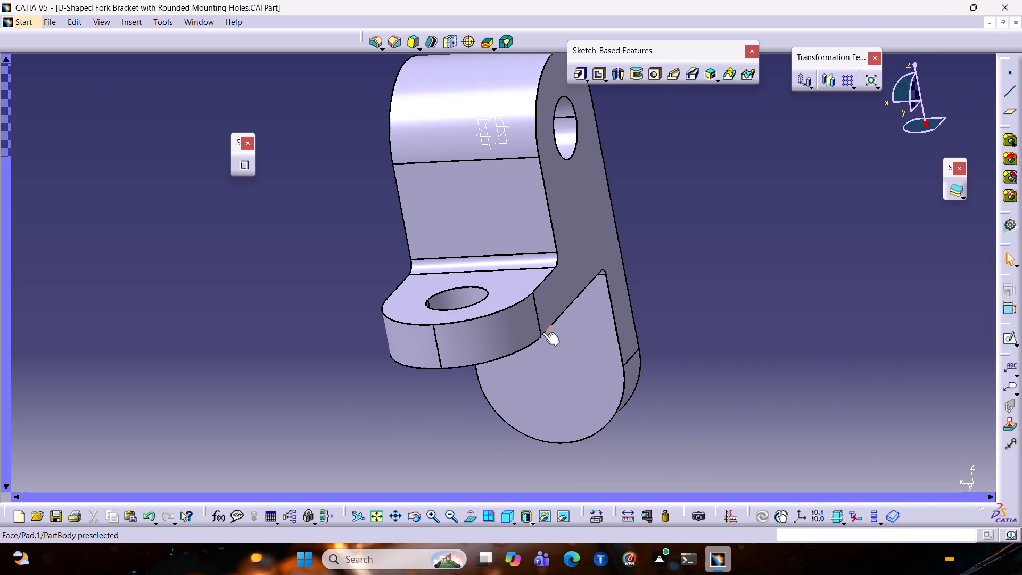
click(542, 333)
click(604, 371)
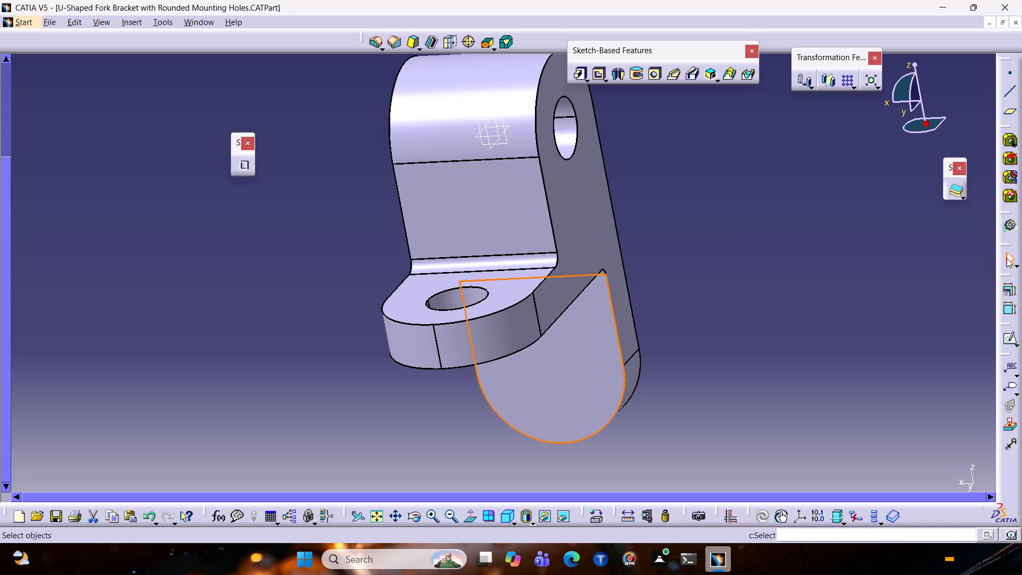
click(1003, 340)
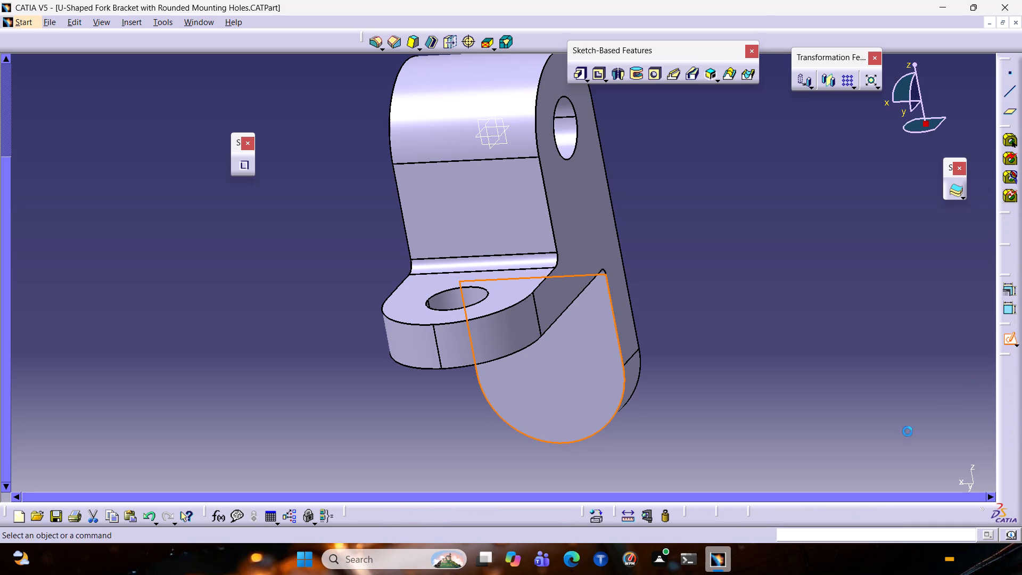
click(510, 365)
Project the lower lug's face outline onto the sketch plane.
middle_drag(652, 324, 656, 226)
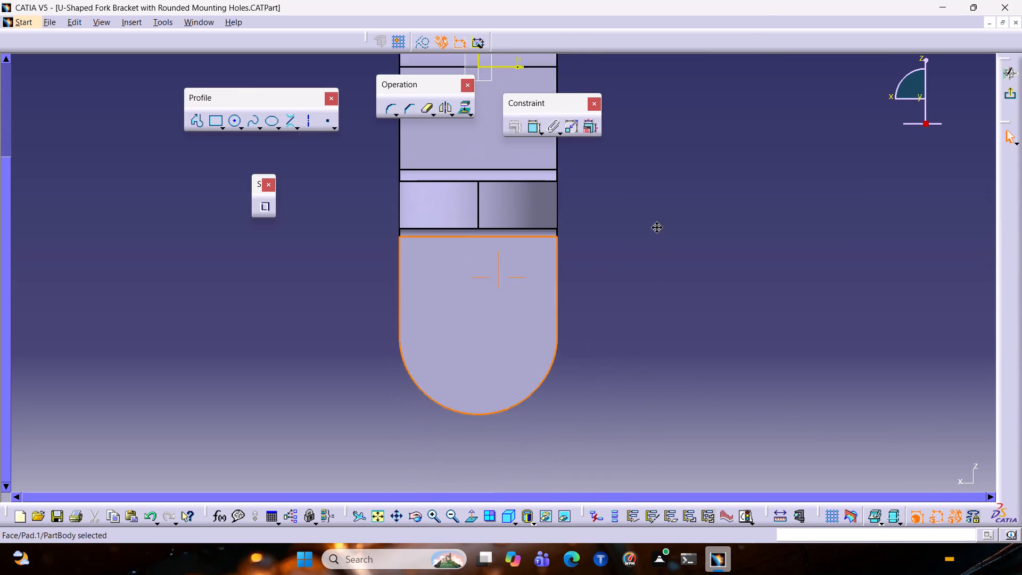
middle_drag(656, 226, 654, 205)
scroll(654, 205, down, 1)
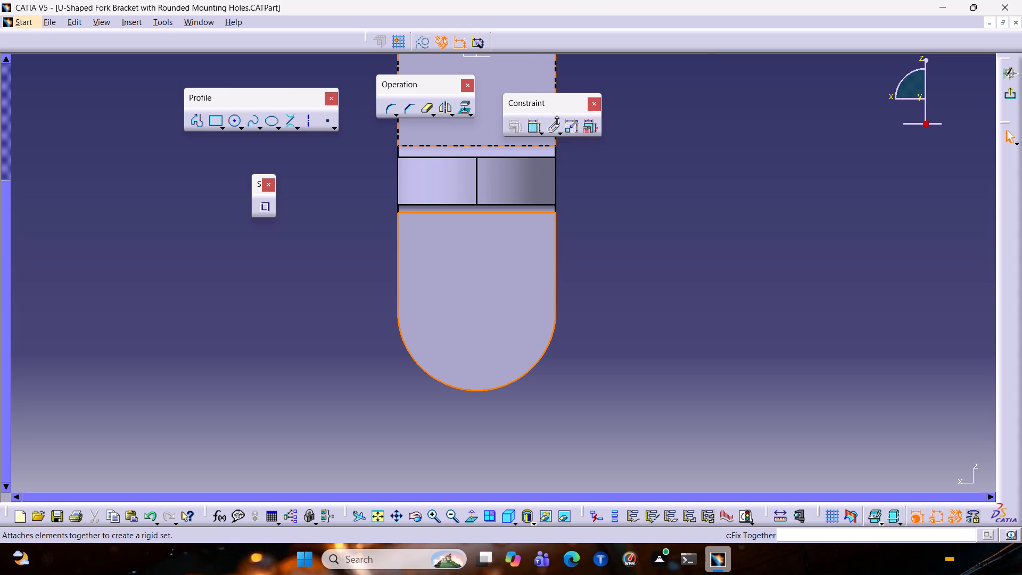
click(468, 106)
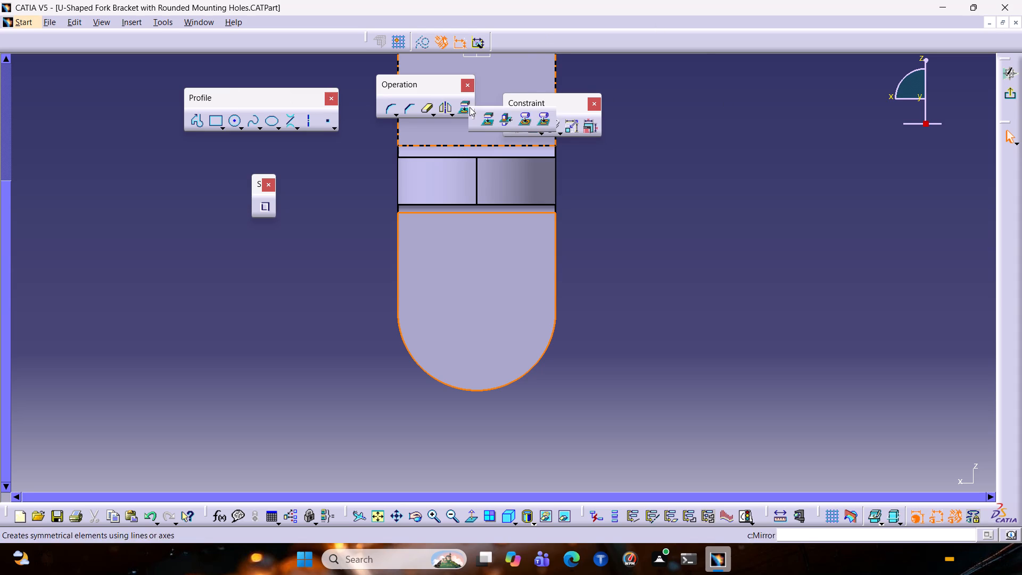
double_click(463, 108)
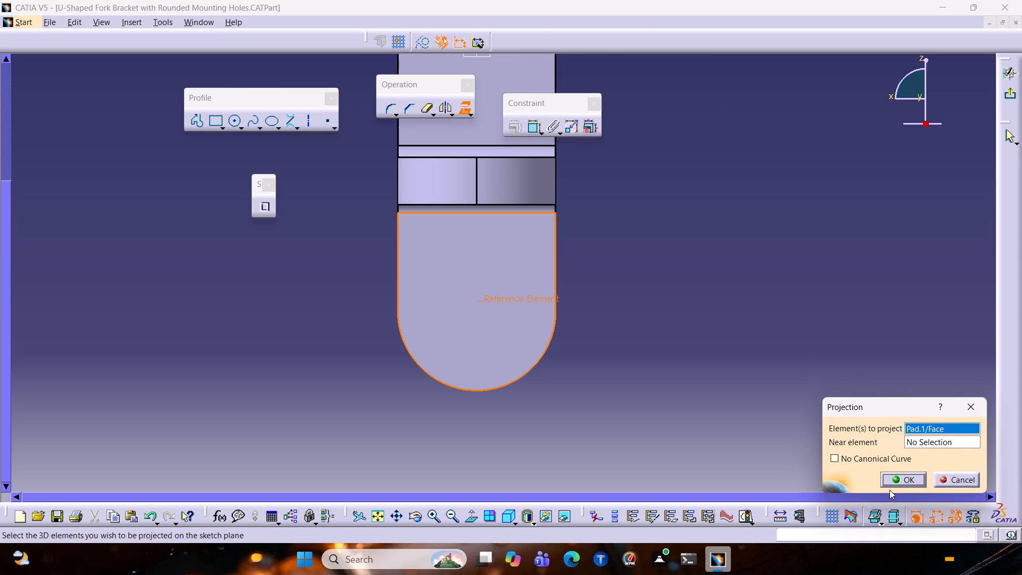
click(889, 489)
click(894, 476)
click(730, 317)
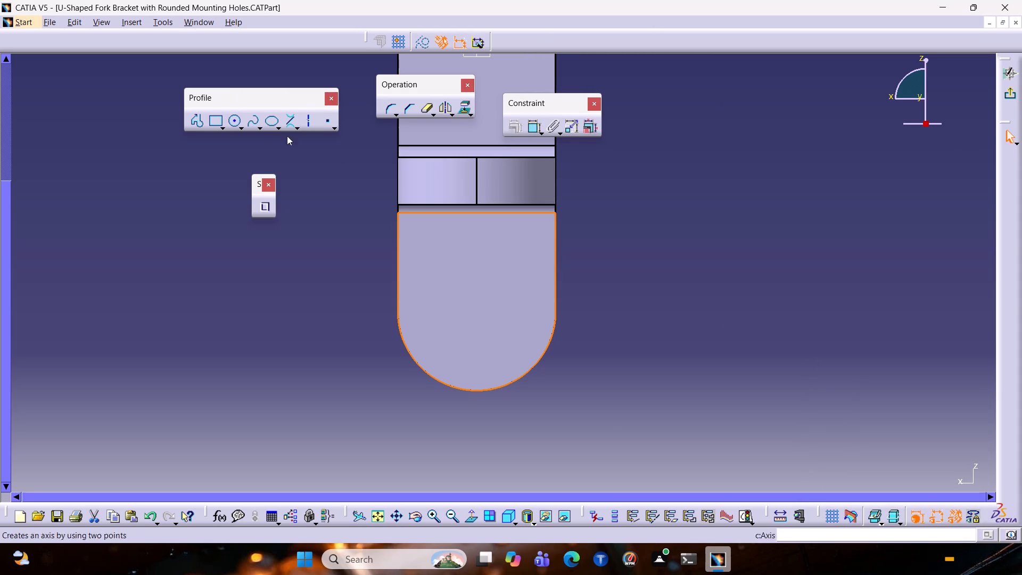
click(289, 284)
Draw a circle about 22 mm in diameter on the vertical axis inside the lower lug's projected outline.
click(233, 118)
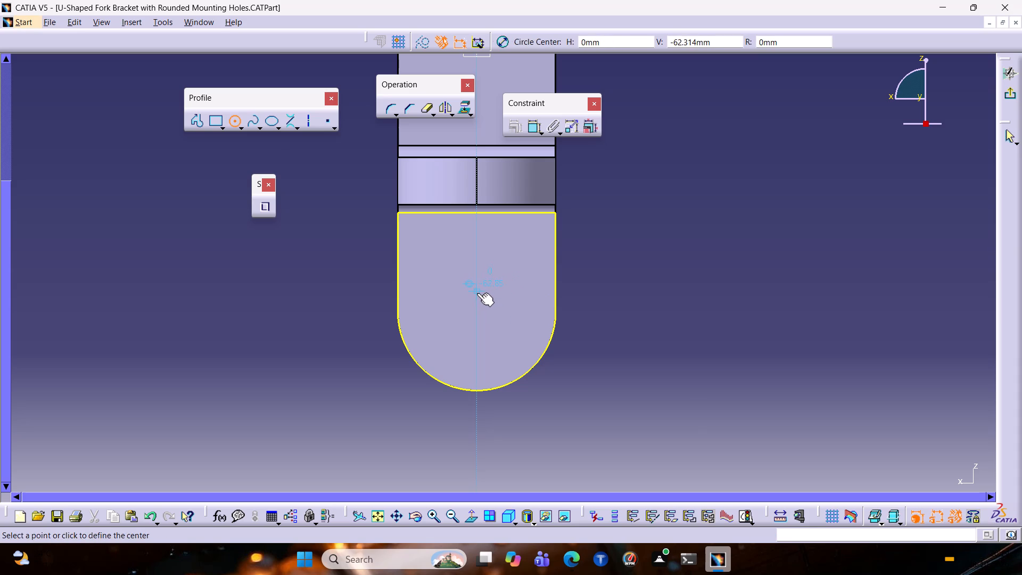
click(477, 292)
click(494, 332)
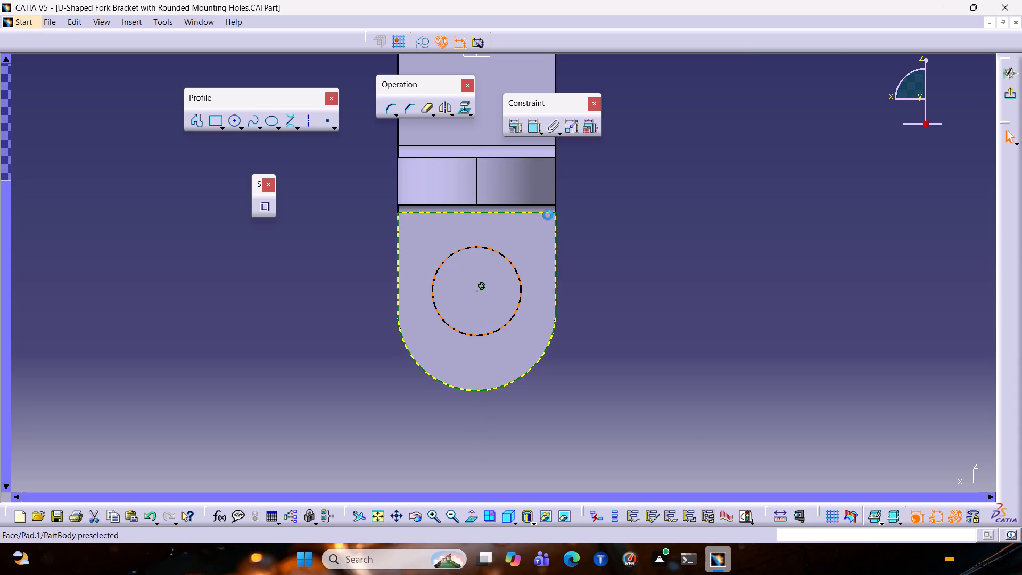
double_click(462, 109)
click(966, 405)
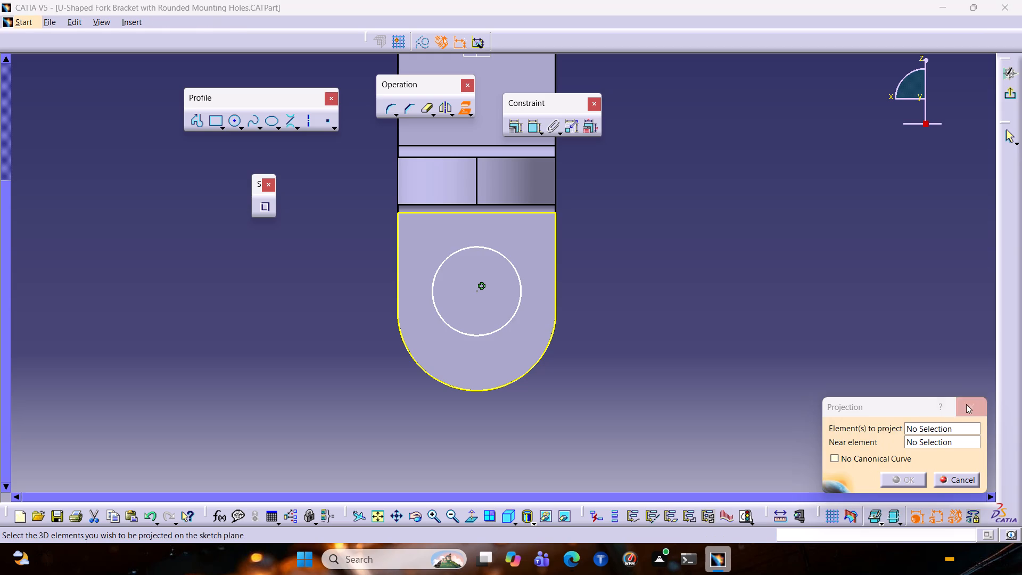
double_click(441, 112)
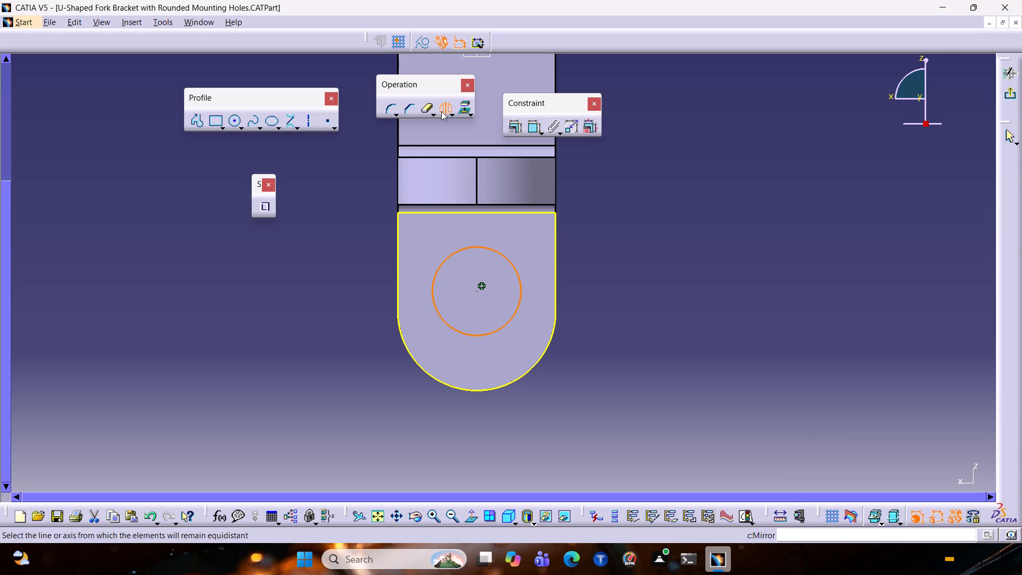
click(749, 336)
Dimension the lower lug circle's diameter and set it to 16 mm.
click(533, 127)
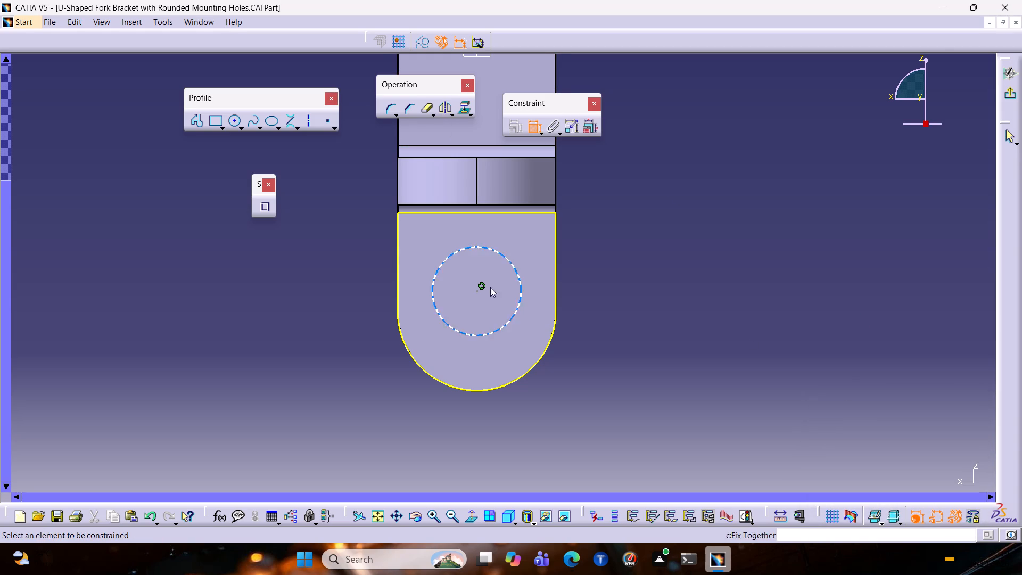
click(434, 295)
click(356, 287)
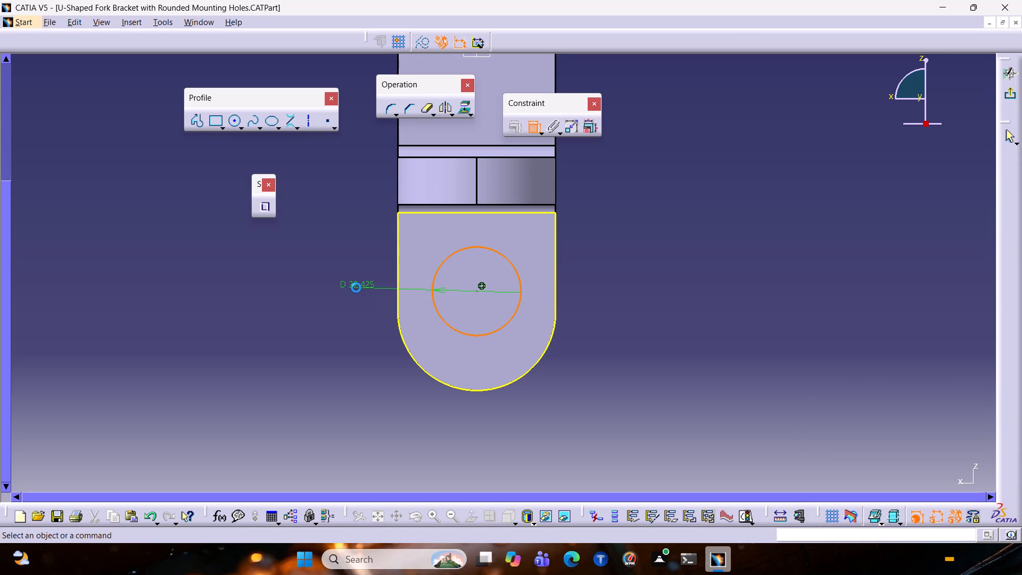
double_click(366, 287)
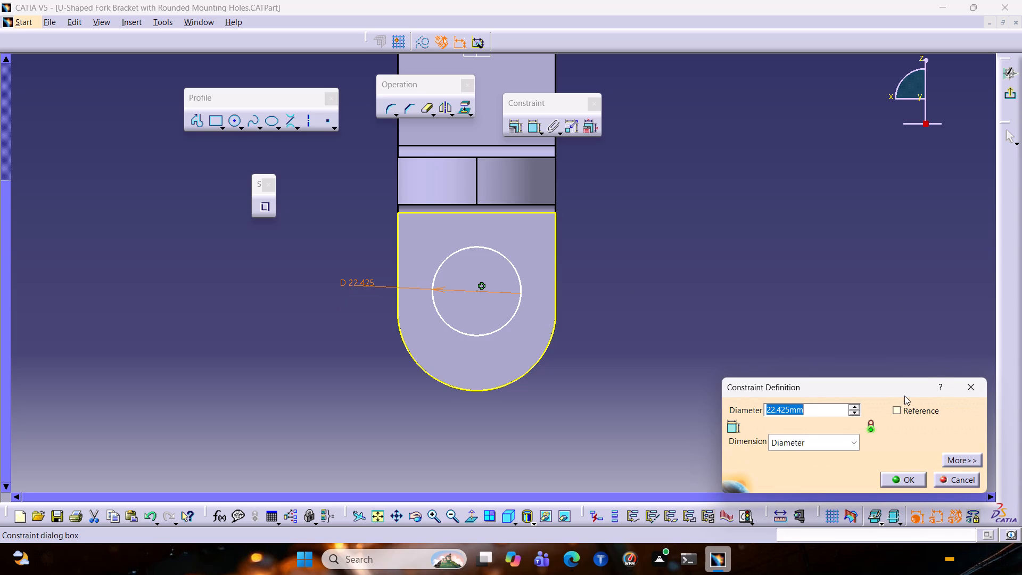
text(16)
key(Return)
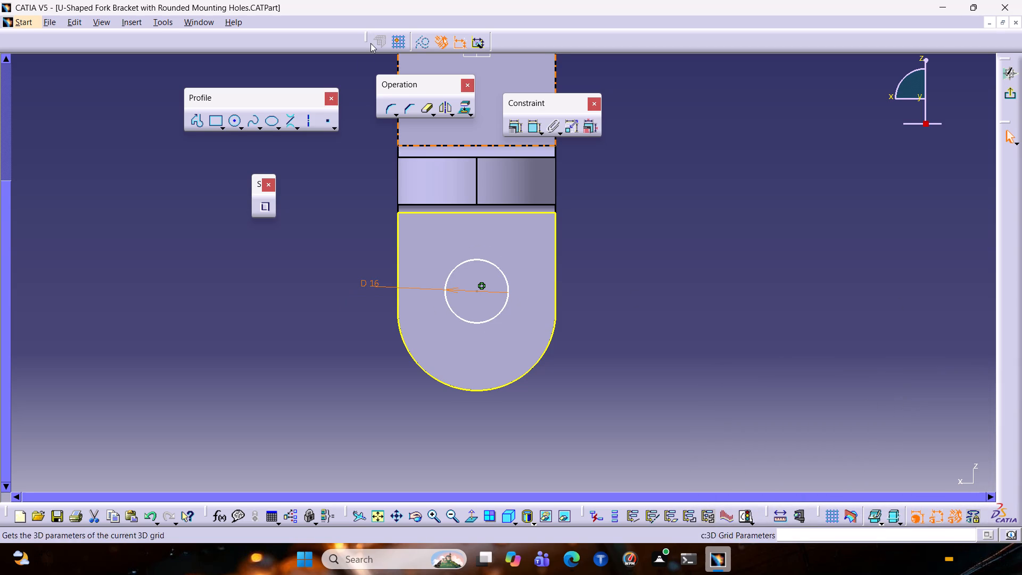
Dimension the vertical distance between the lower lug circle's centre and the projected lug outline.
click(531, 128)
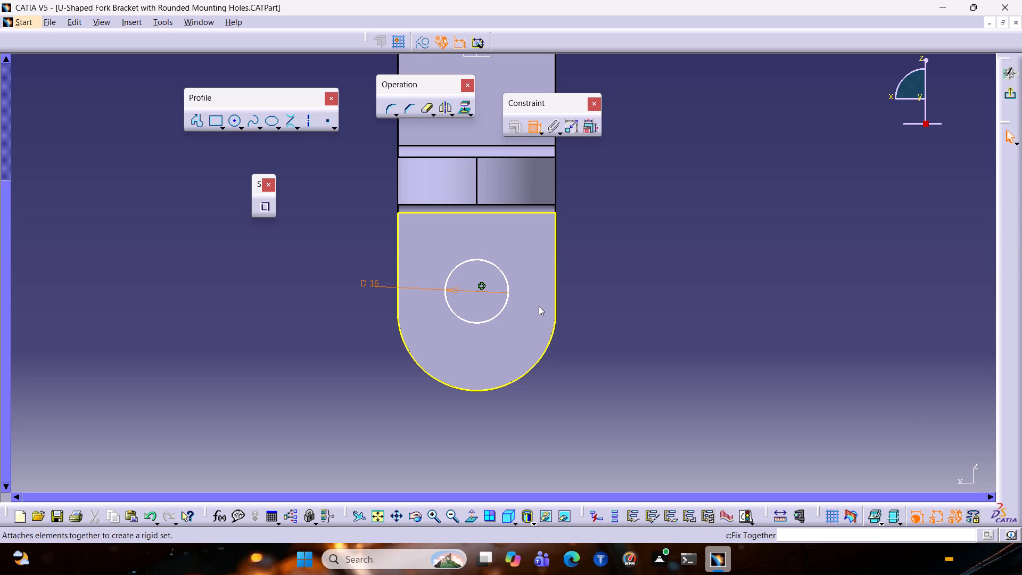
click(478, 292)
click(480, 393)
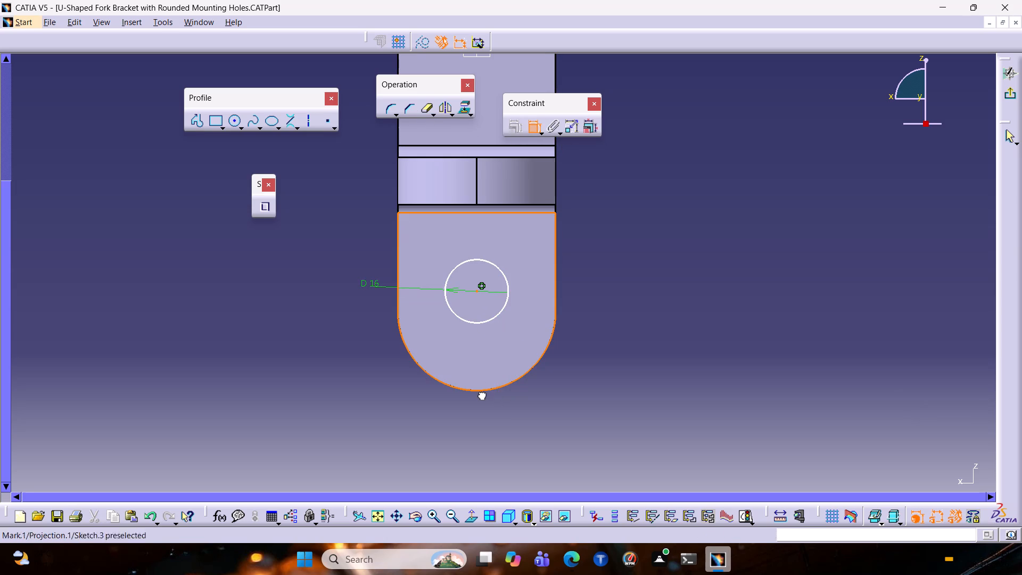
click(620, 277)
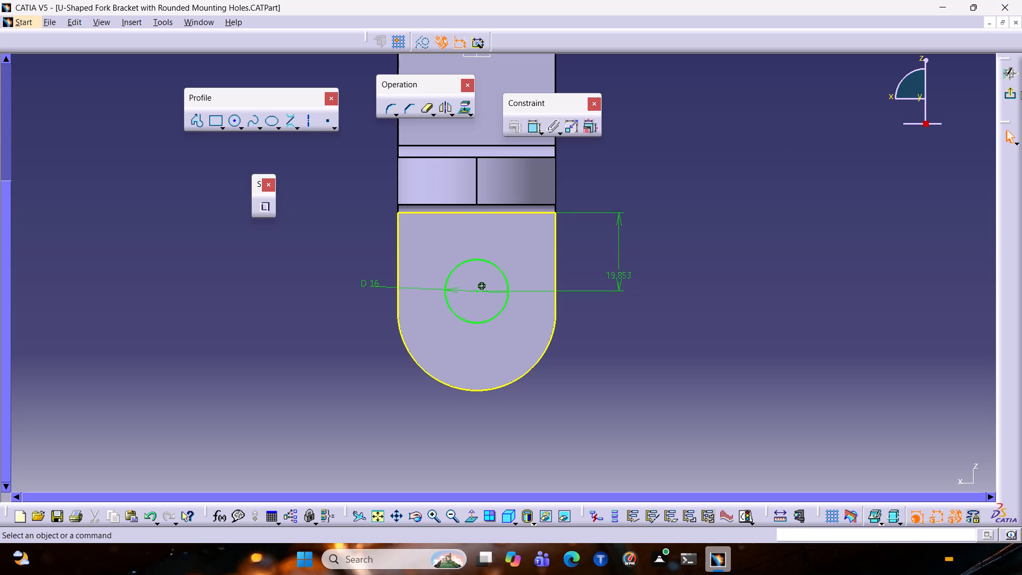
Open the vertical distance dimension of the lower lug circle for editing.
drag(456, 265, 454, 290)
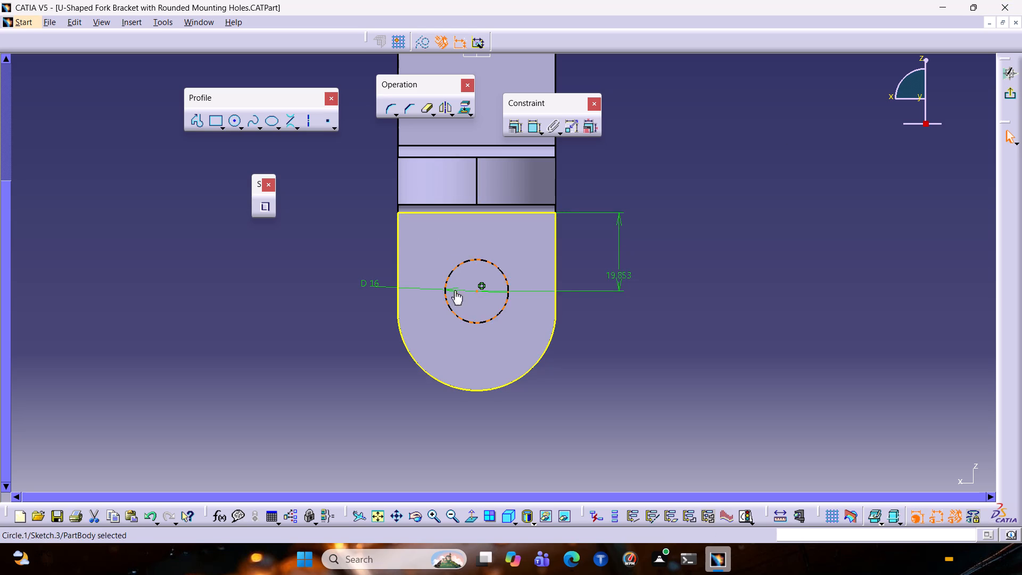
double_click(620, 277)
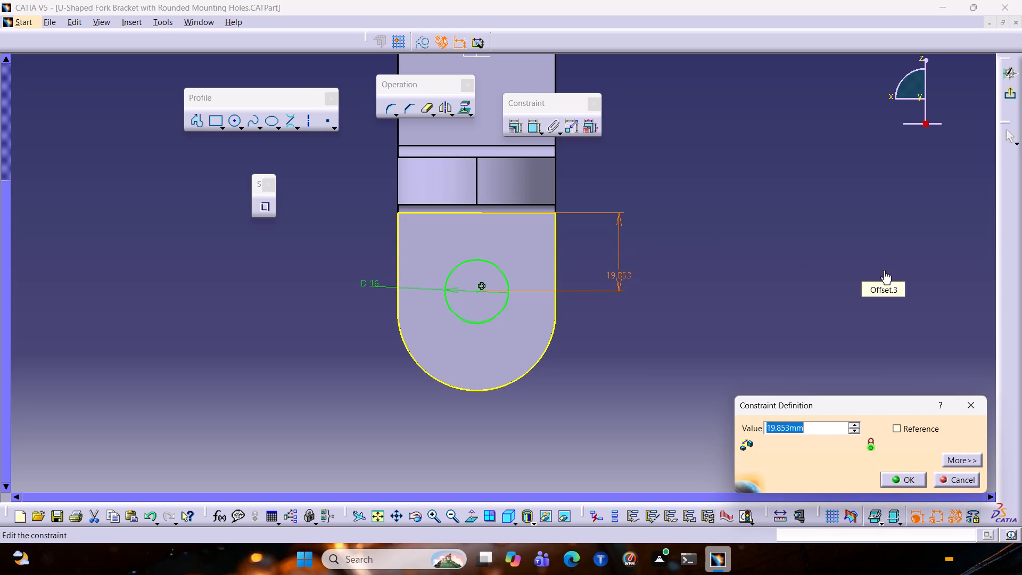
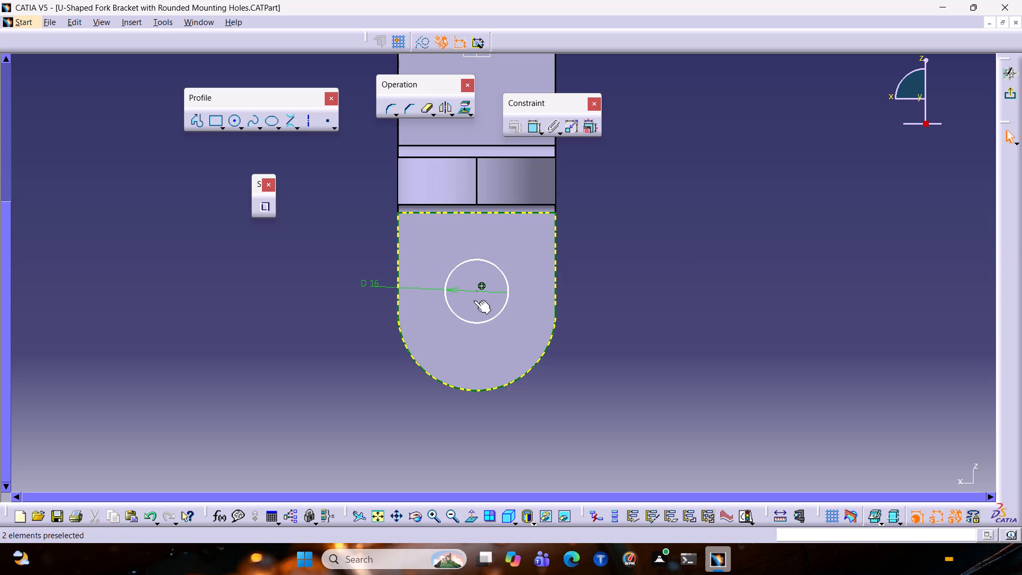
Move the 16 mm circle slightly lower on the lug along the vertical axis.
drag(477, 291, 472, 300)
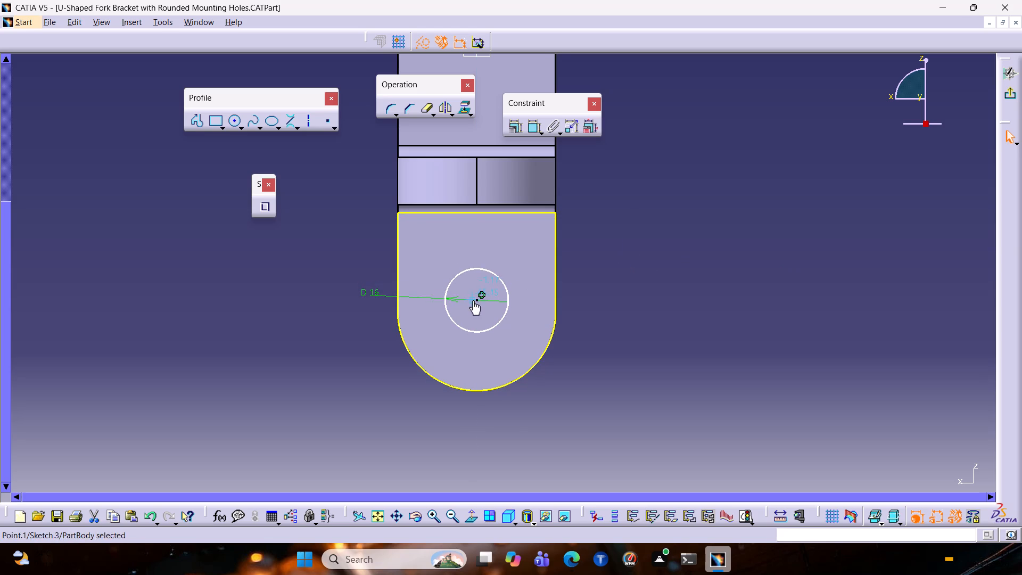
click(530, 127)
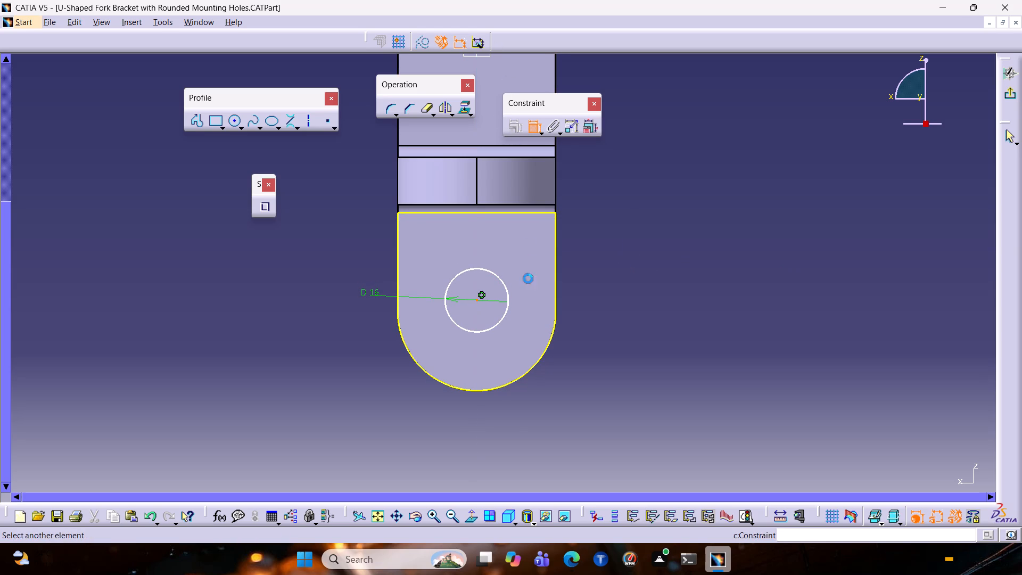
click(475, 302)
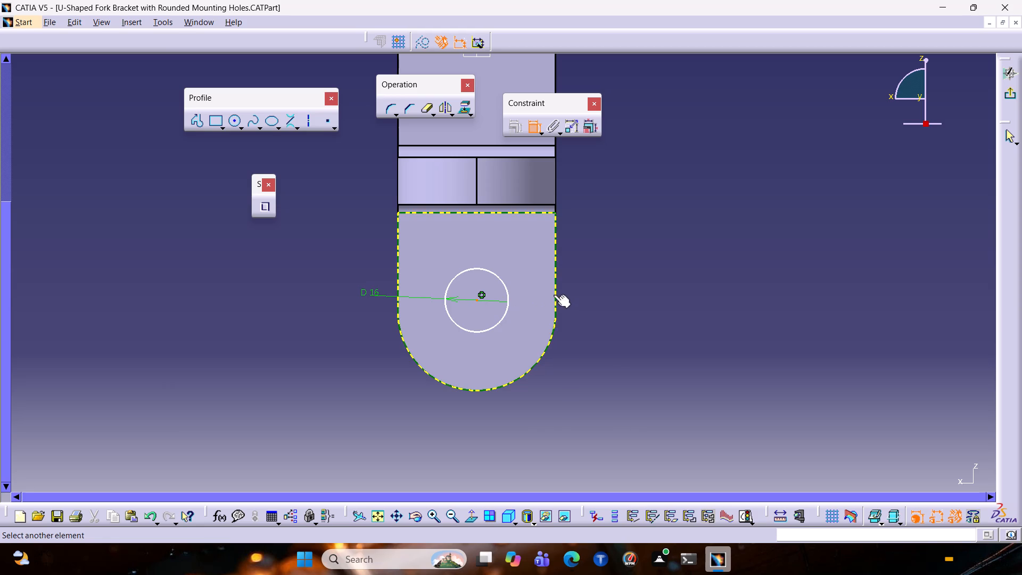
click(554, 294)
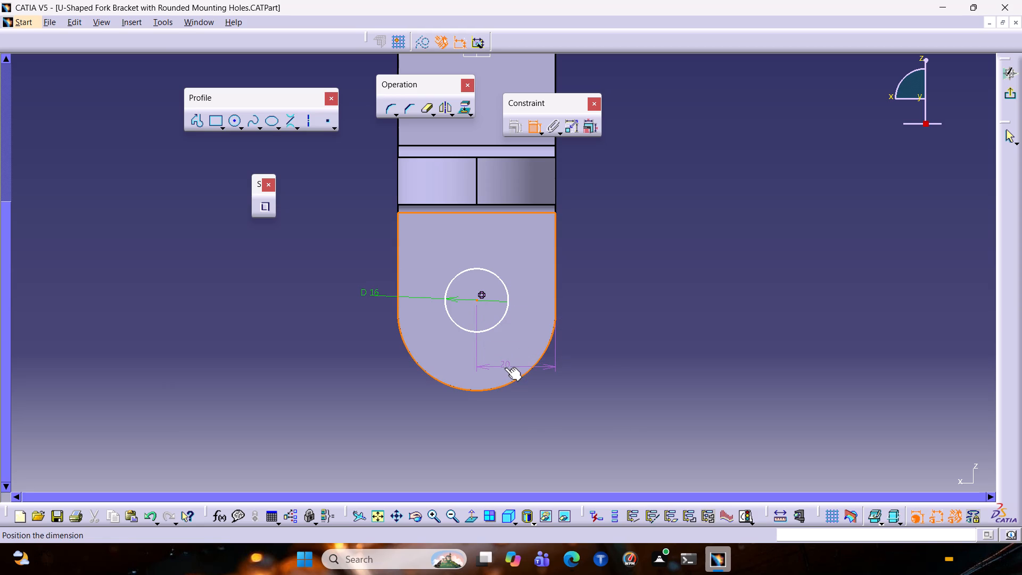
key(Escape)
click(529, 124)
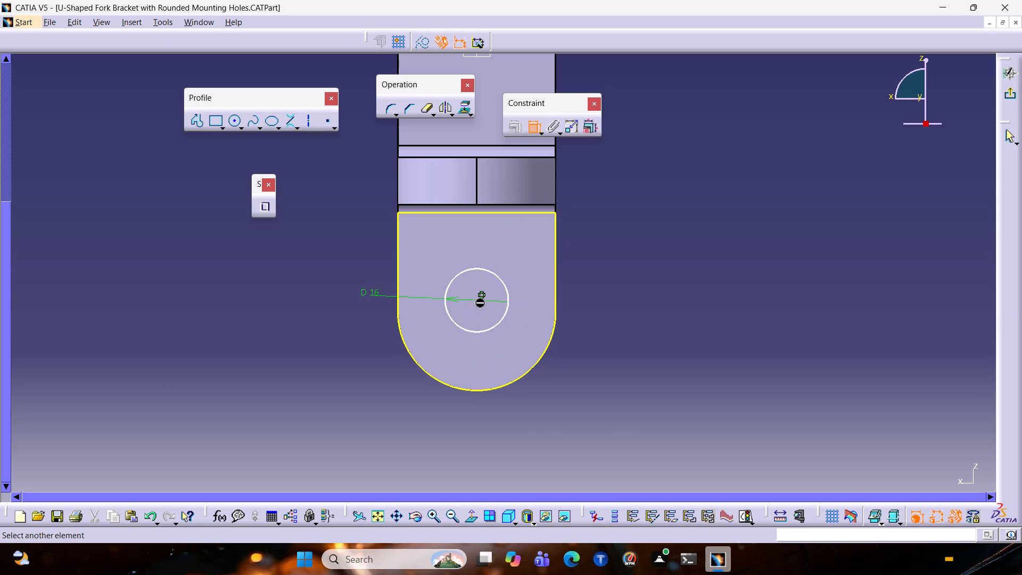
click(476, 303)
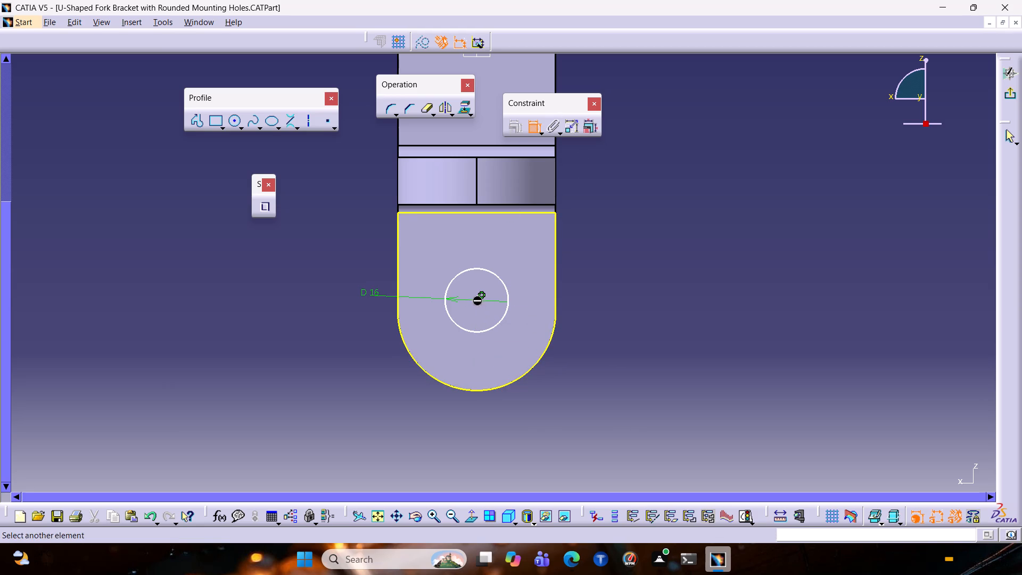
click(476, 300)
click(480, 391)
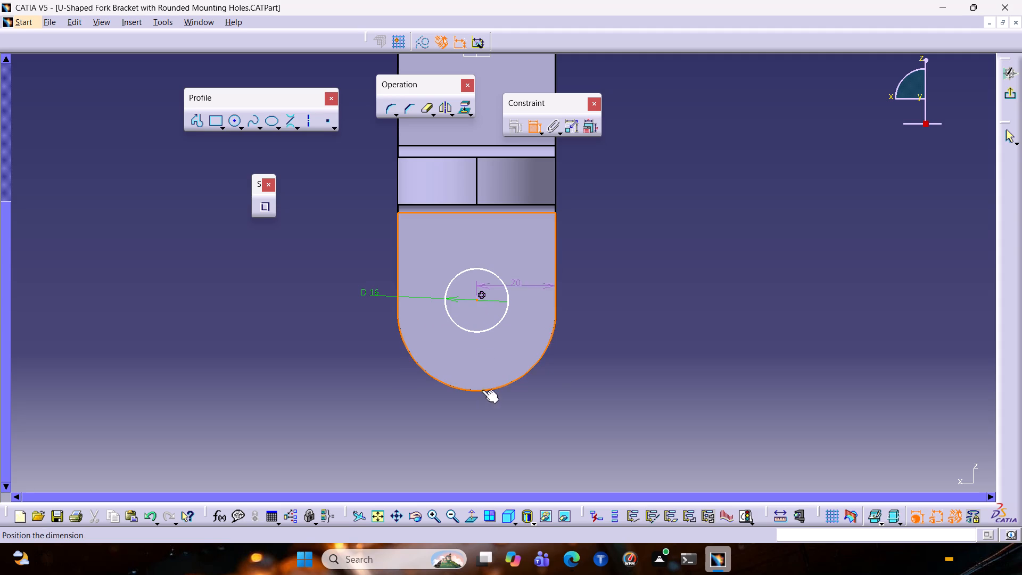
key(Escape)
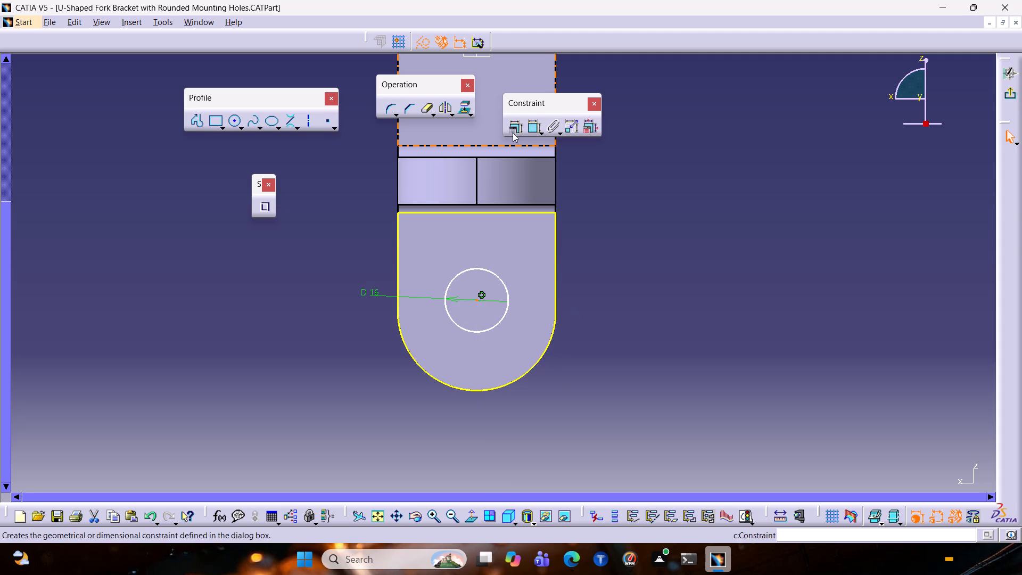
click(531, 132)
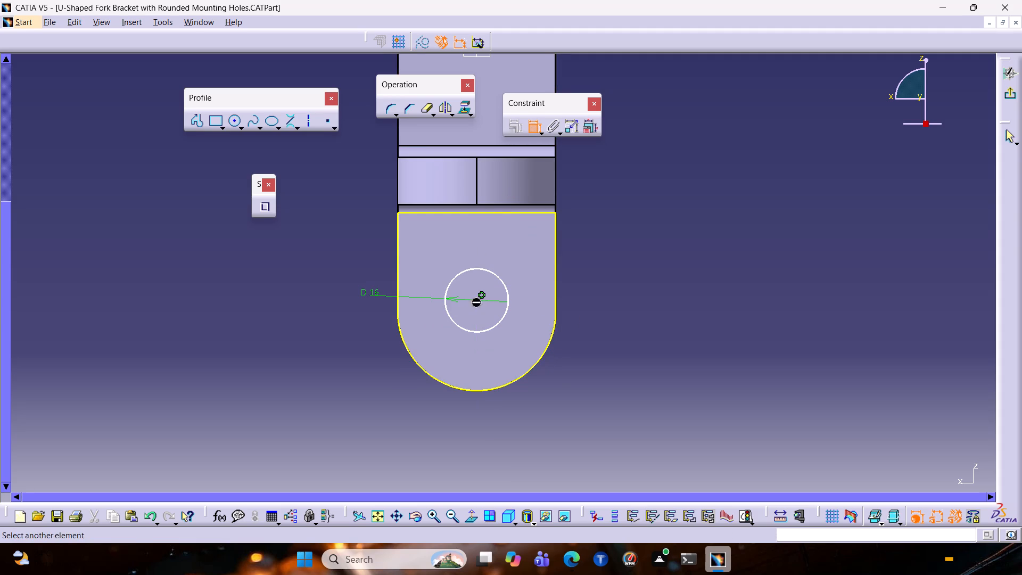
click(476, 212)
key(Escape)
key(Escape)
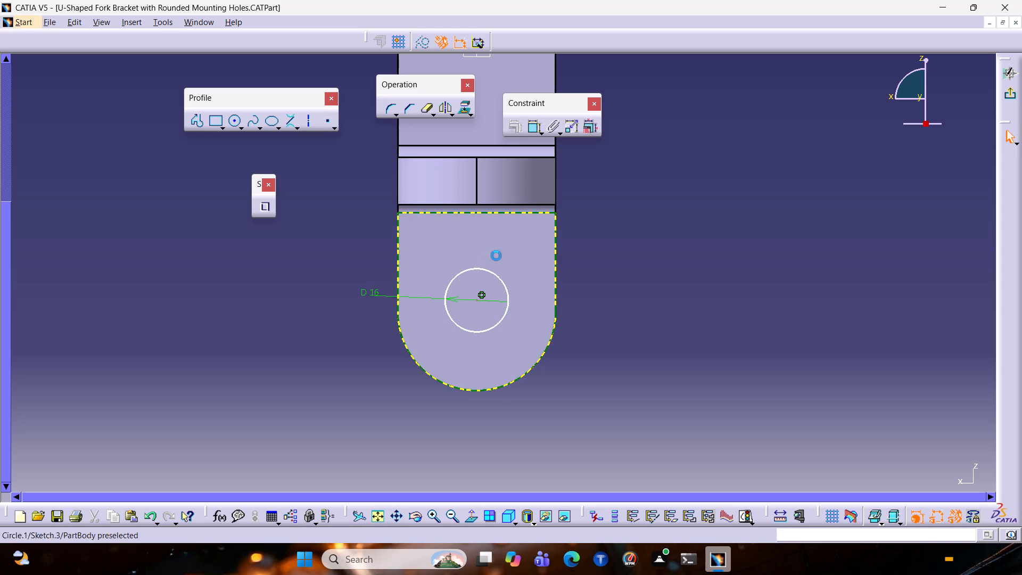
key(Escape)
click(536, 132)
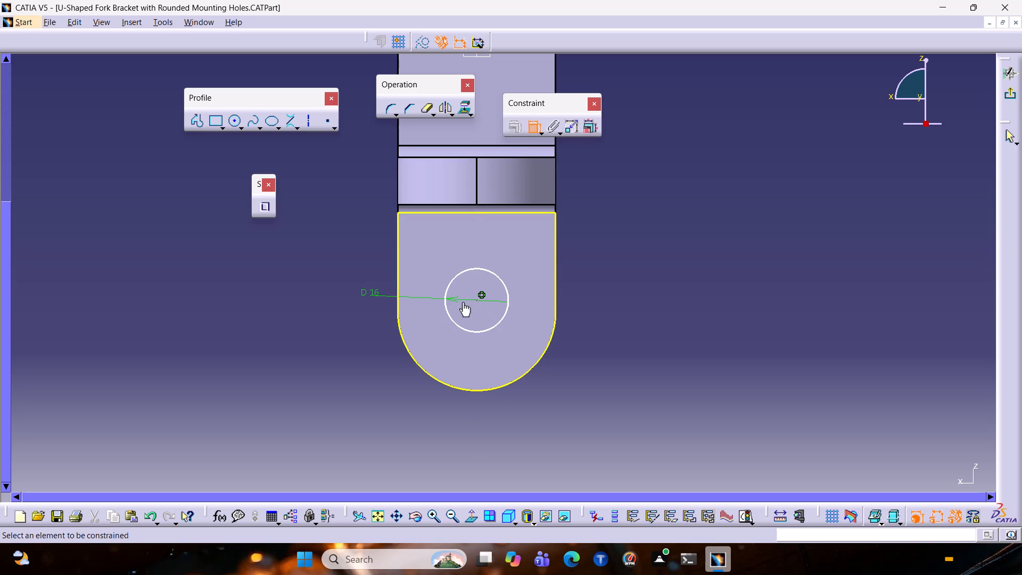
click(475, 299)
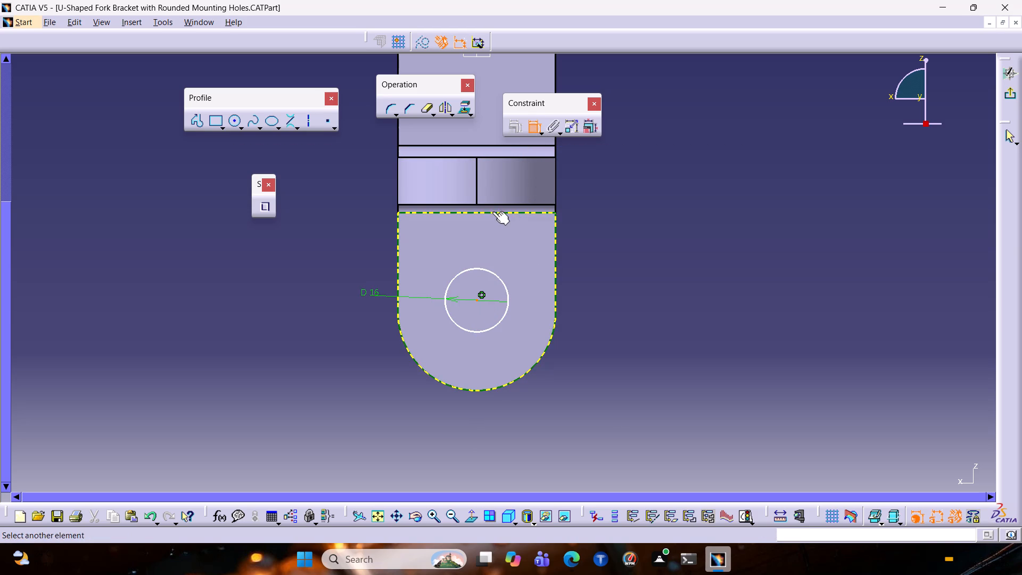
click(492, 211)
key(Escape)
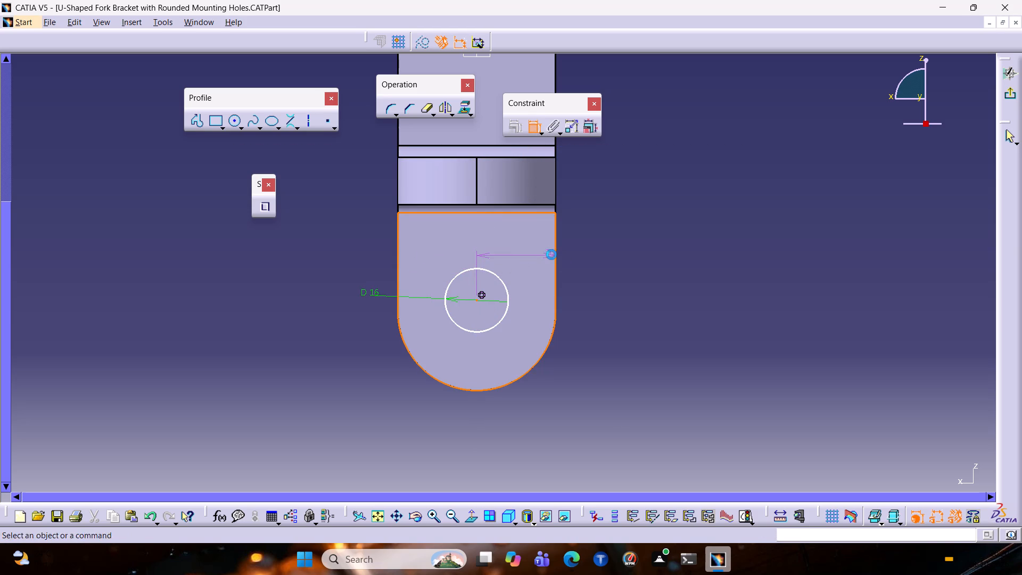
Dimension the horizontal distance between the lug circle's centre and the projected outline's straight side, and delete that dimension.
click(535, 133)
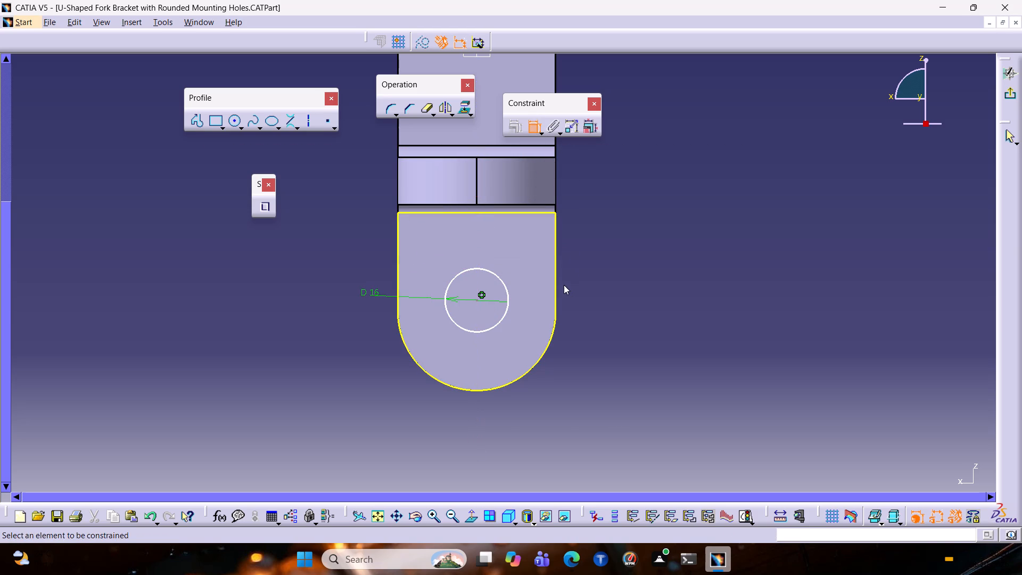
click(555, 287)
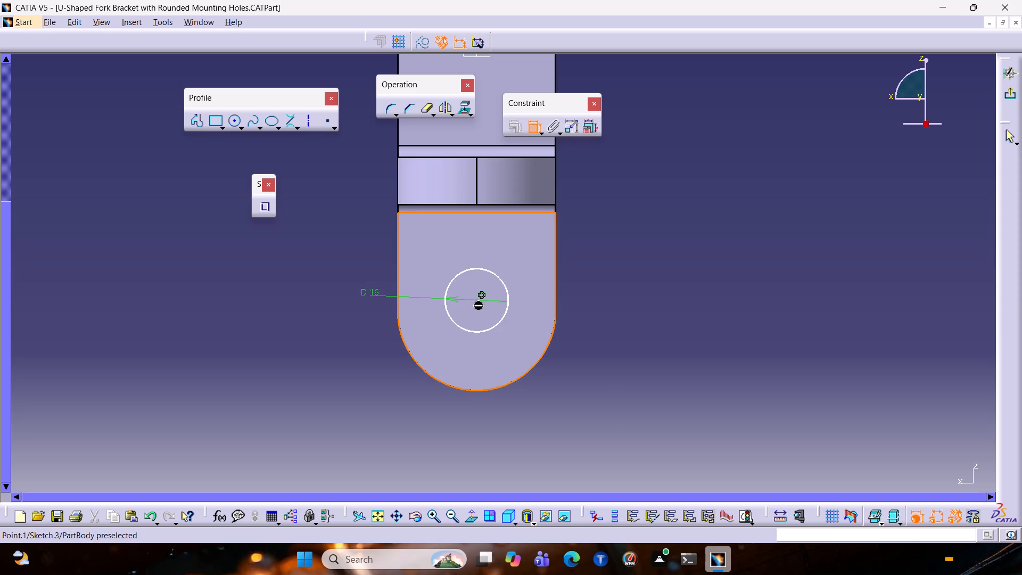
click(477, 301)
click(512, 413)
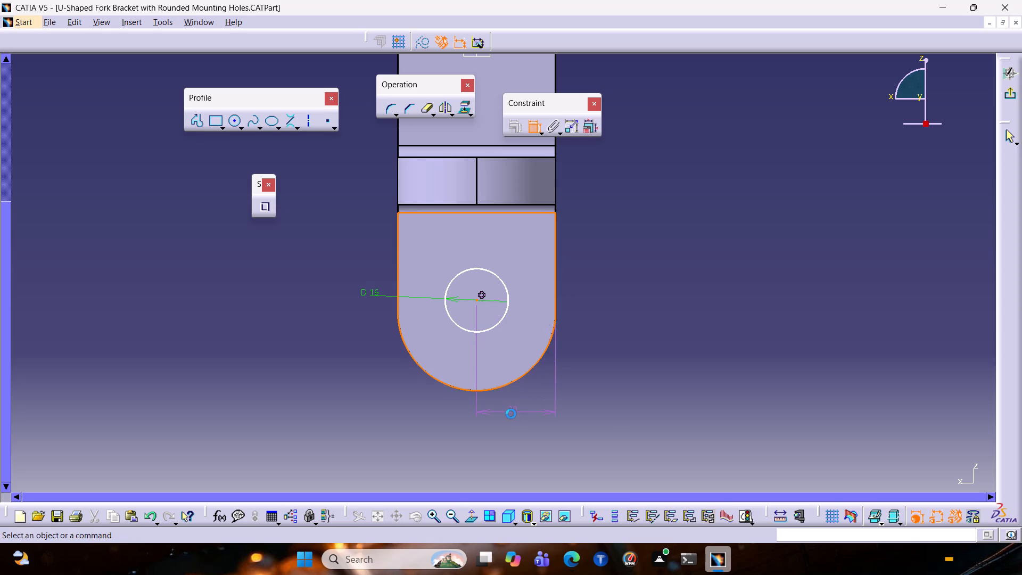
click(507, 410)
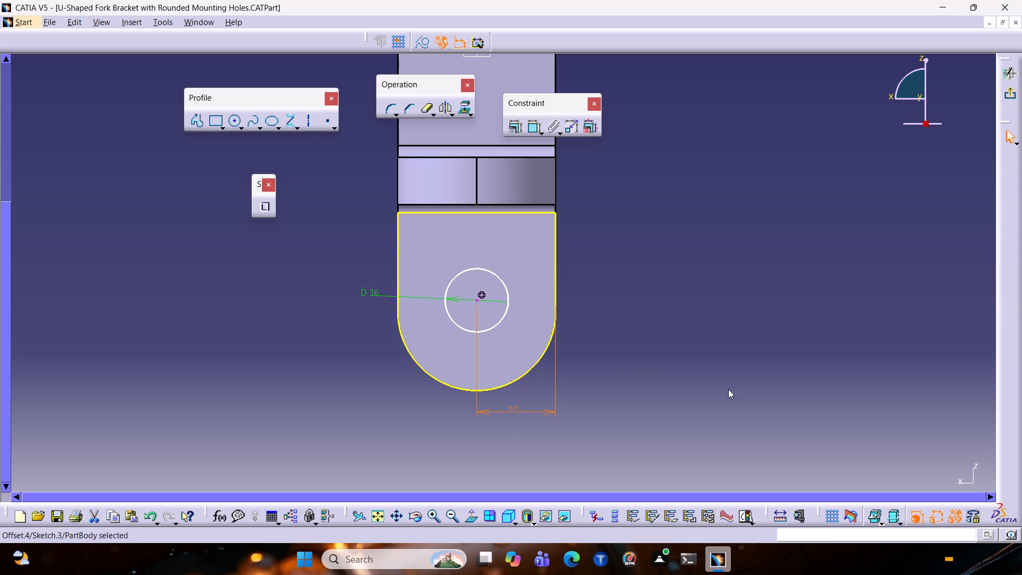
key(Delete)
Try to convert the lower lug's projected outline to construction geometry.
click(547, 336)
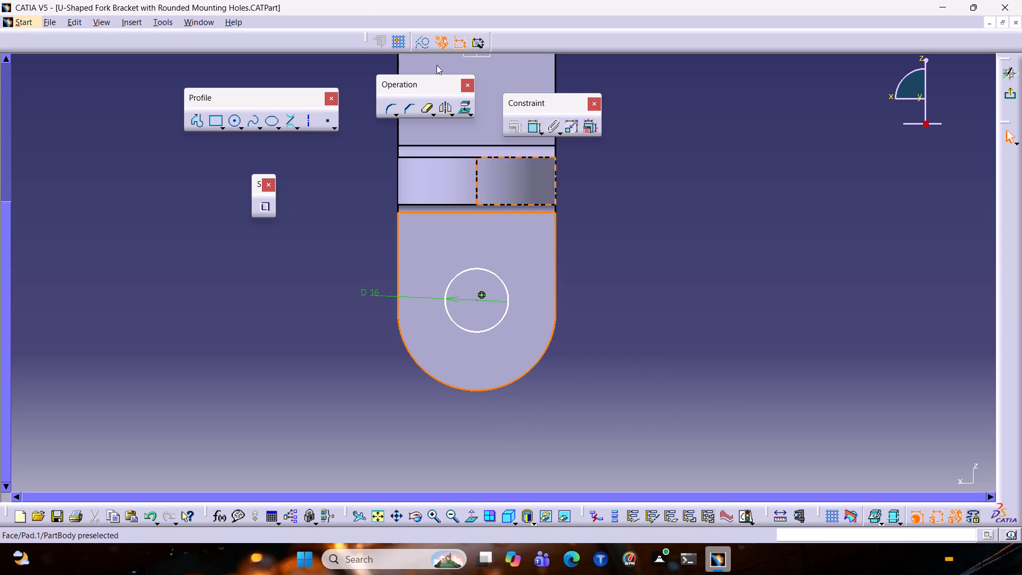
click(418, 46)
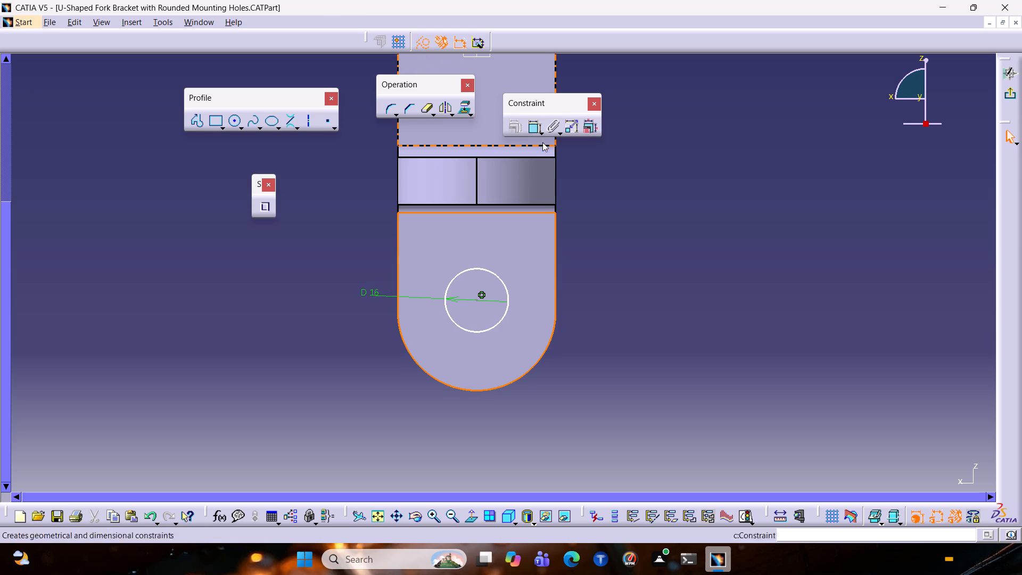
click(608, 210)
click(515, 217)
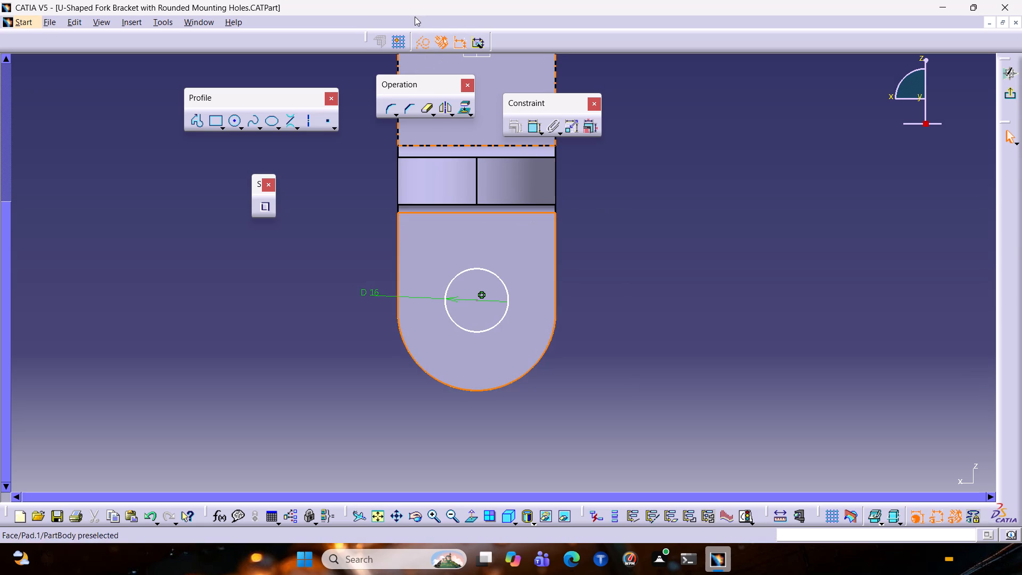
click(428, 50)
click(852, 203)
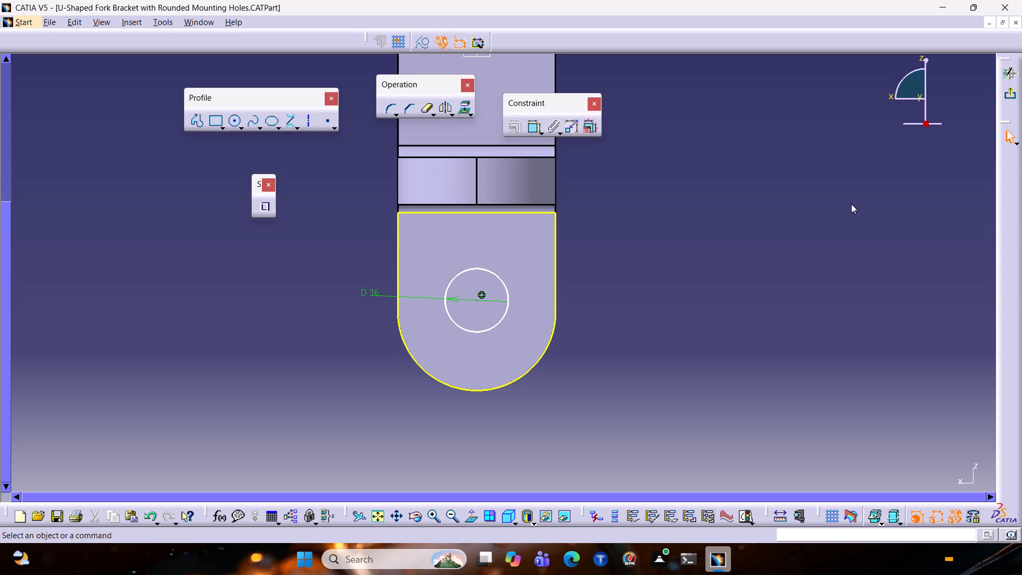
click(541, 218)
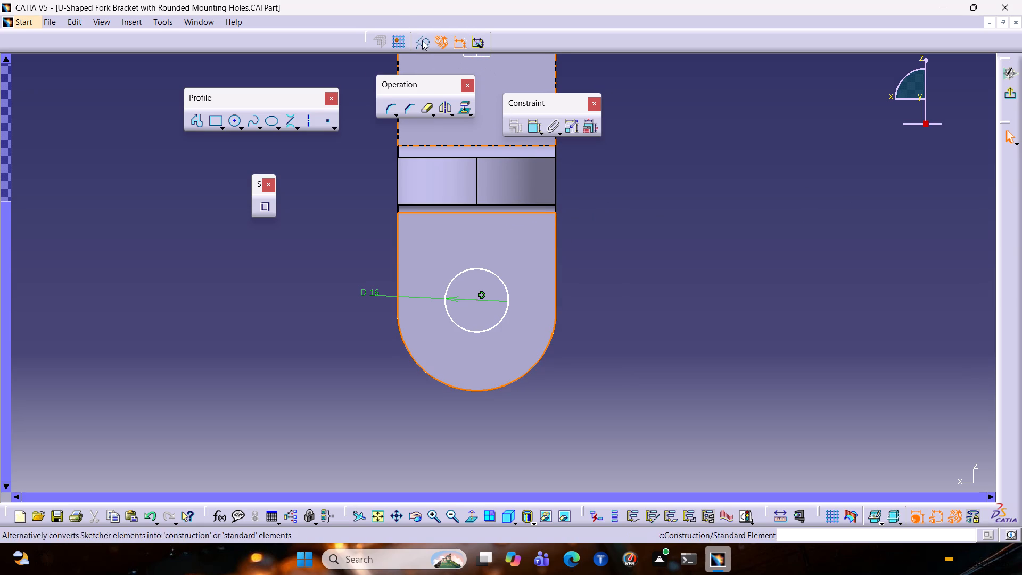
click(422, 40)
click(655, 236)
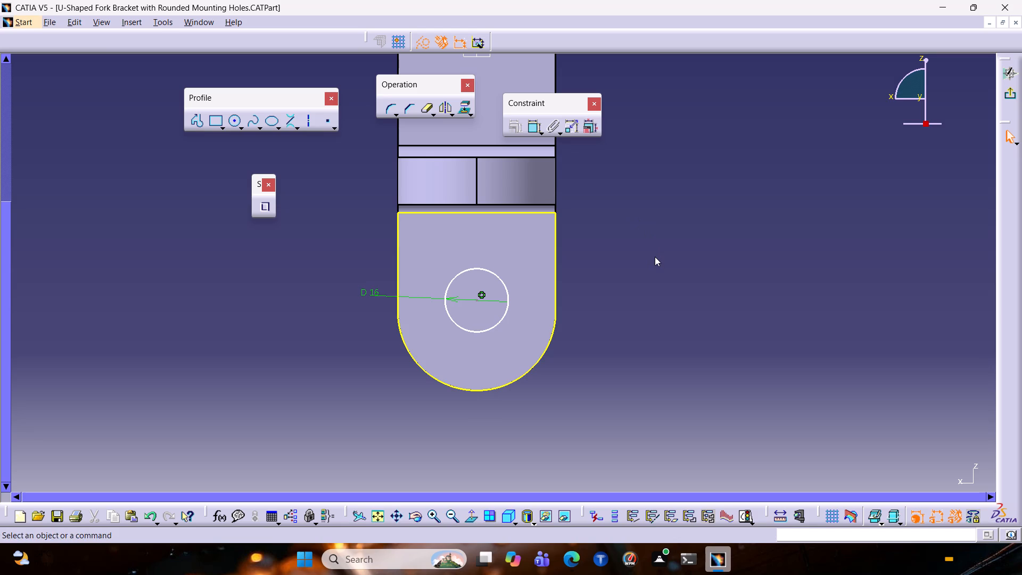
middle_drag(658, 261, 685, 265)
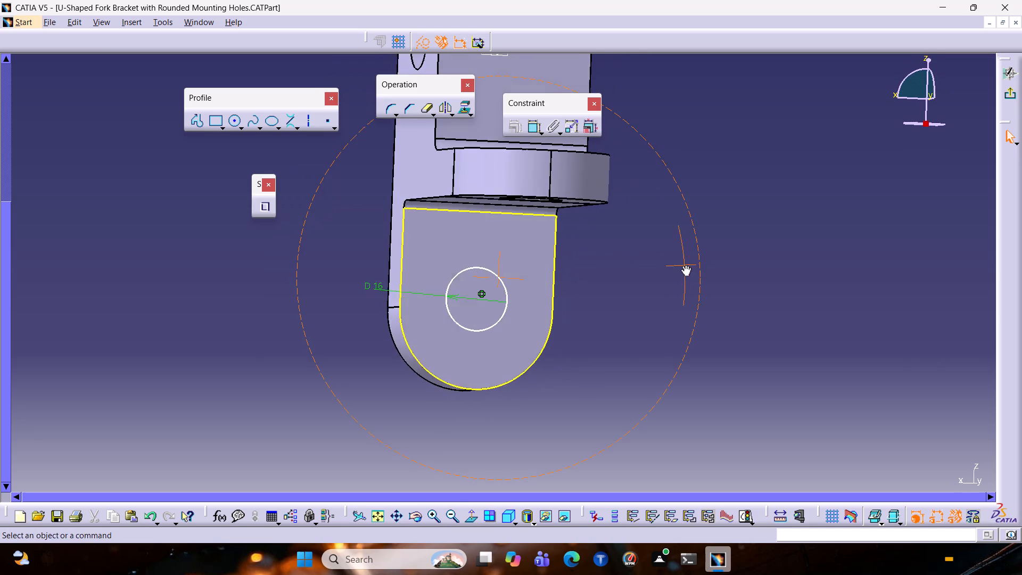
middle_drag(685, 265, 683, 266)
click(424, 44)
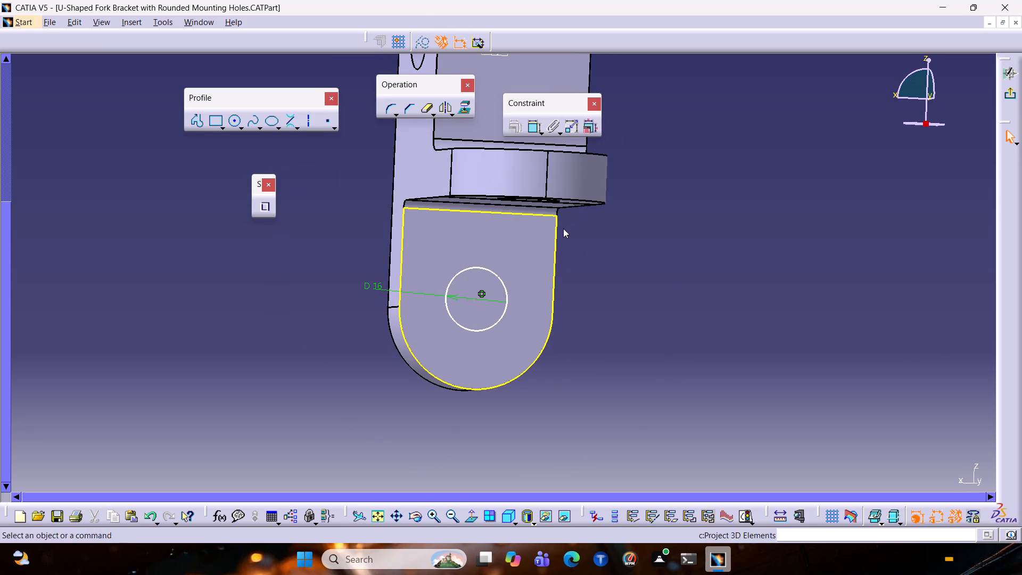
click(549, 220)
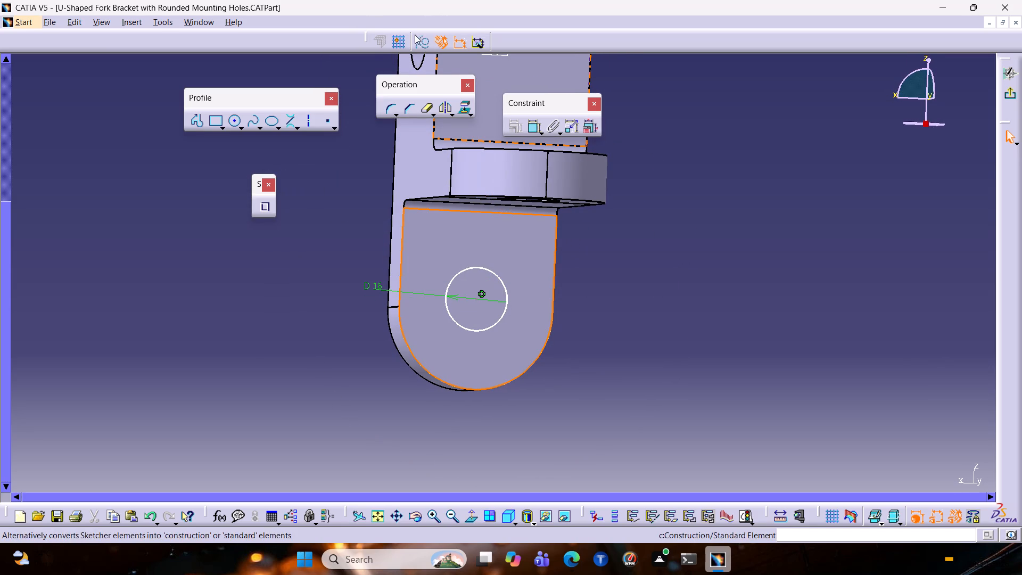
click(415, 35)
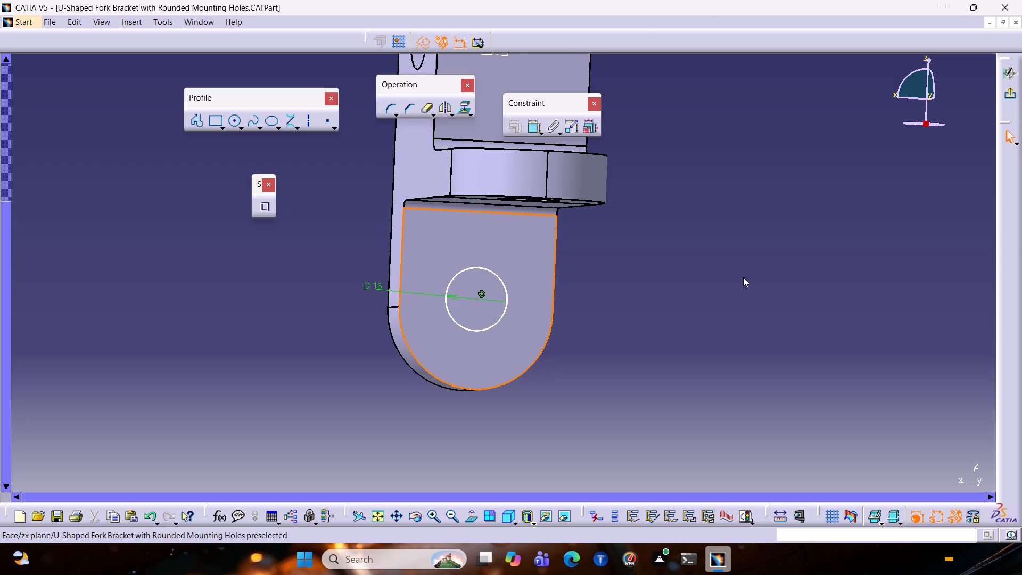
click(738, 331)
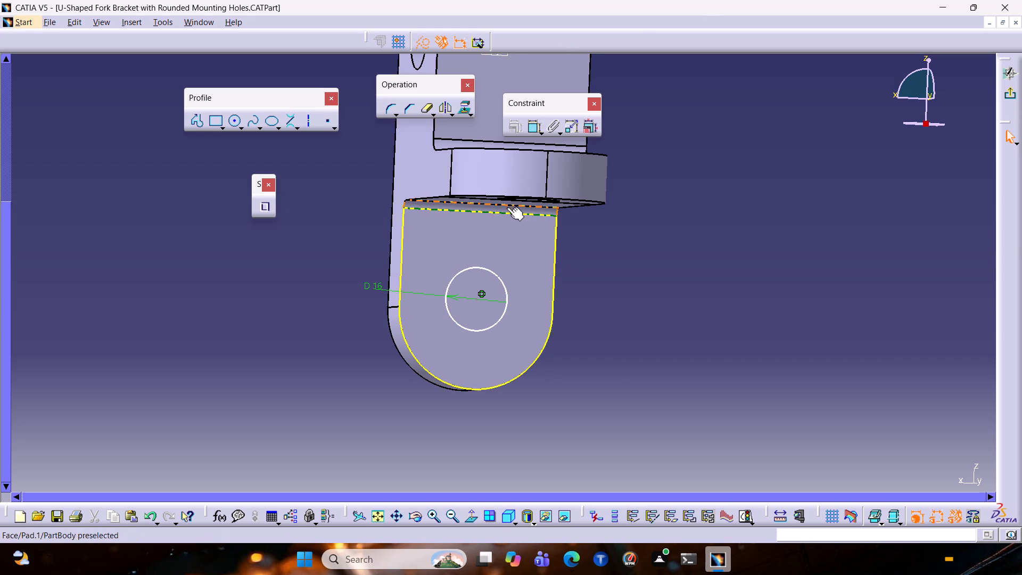
Convert the lower lug's projected outline to construction geometry, leaving the 16 mm circle as a standard element.
click(506, 213)
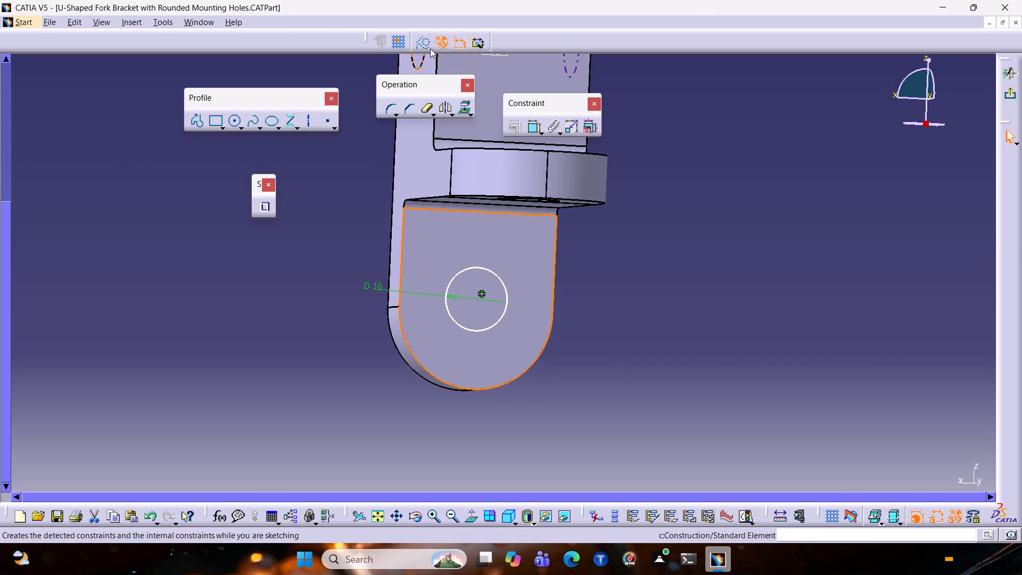
click(422, 42)
click(751, 228)
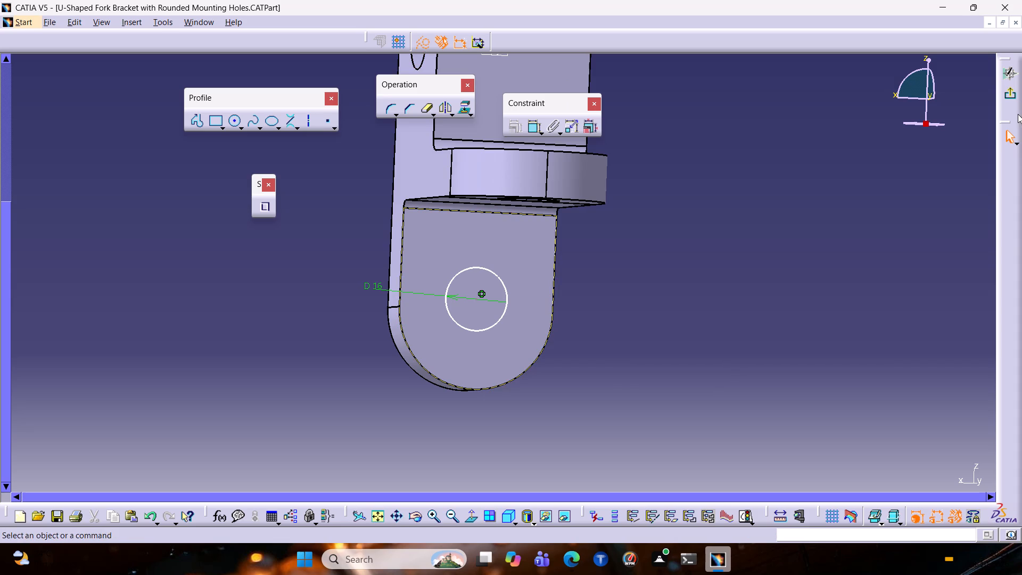
Exit the sketch and cut the 16 mm circle through the lower lug with an Up to next pocket.
click(1008, 101)
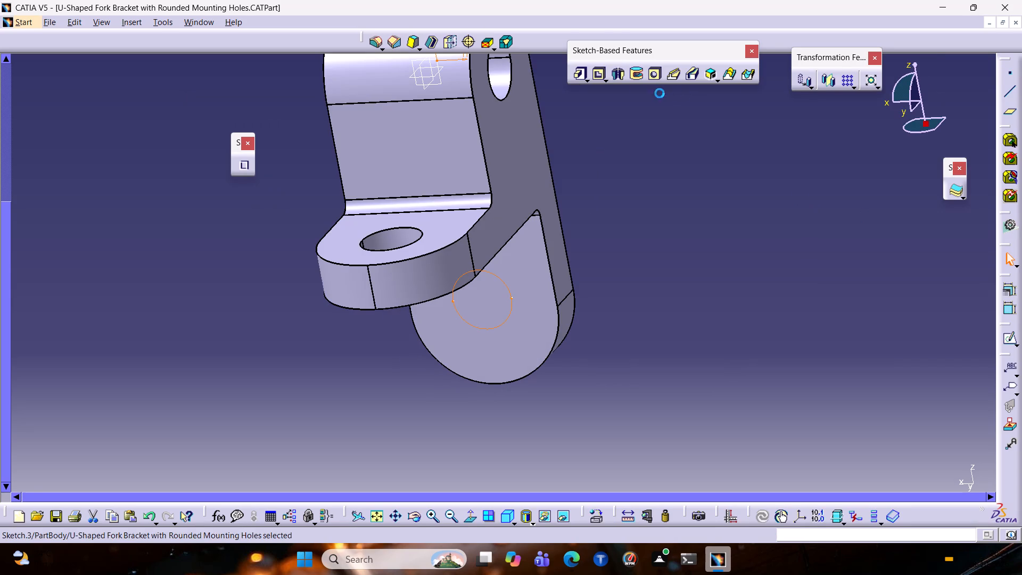
click(600, 72)
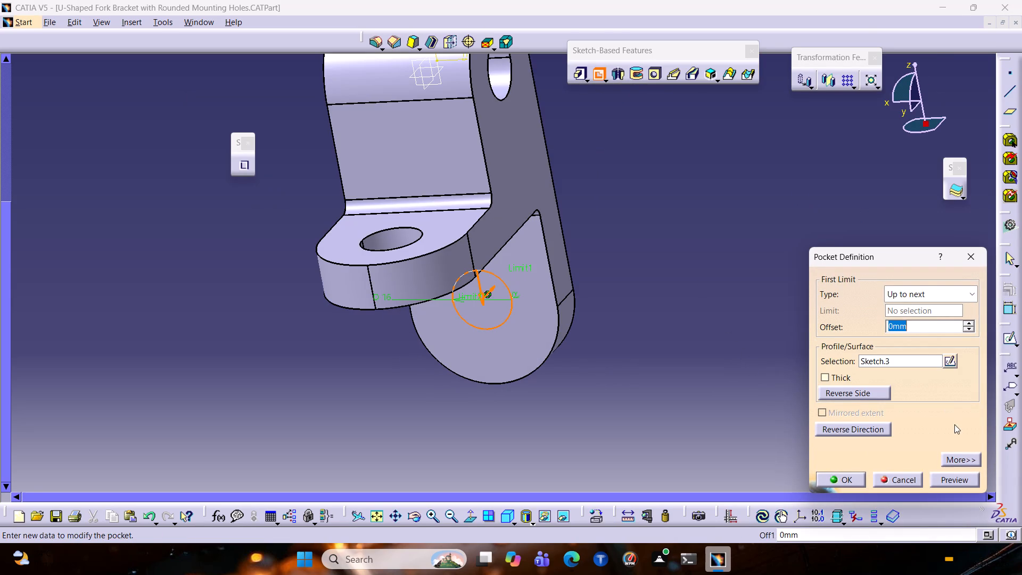
click(967, 479)
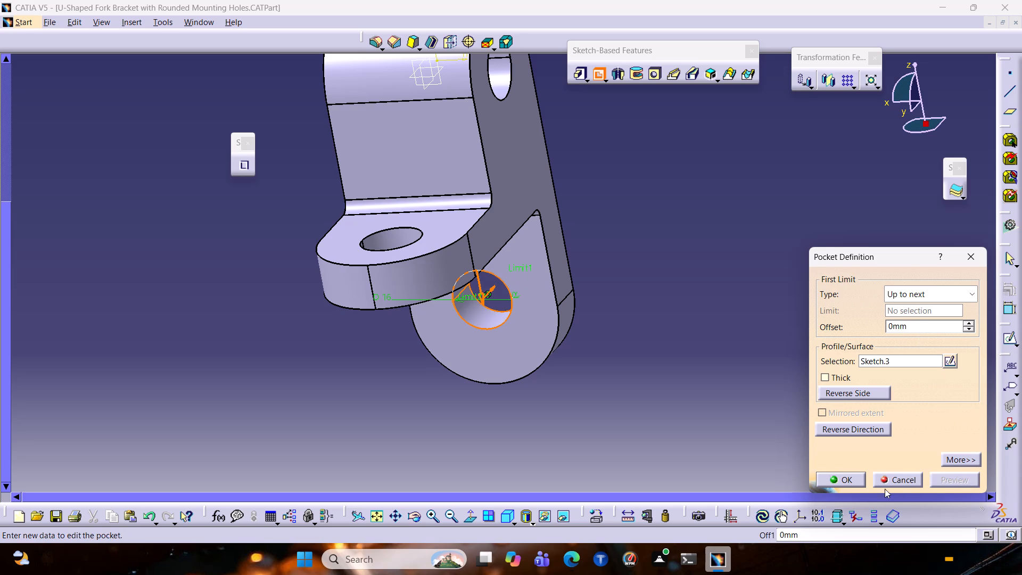
click(848, 482)
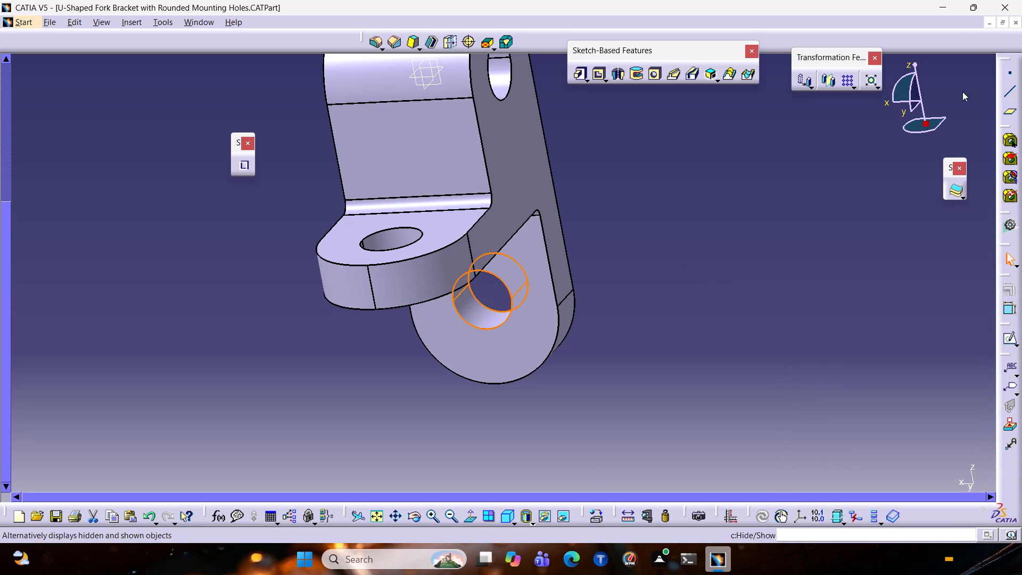
Switch to the fig 52 reference part and examine its Sketch.4 geometry and the pocket it drives from several angles.
click(983, 23)
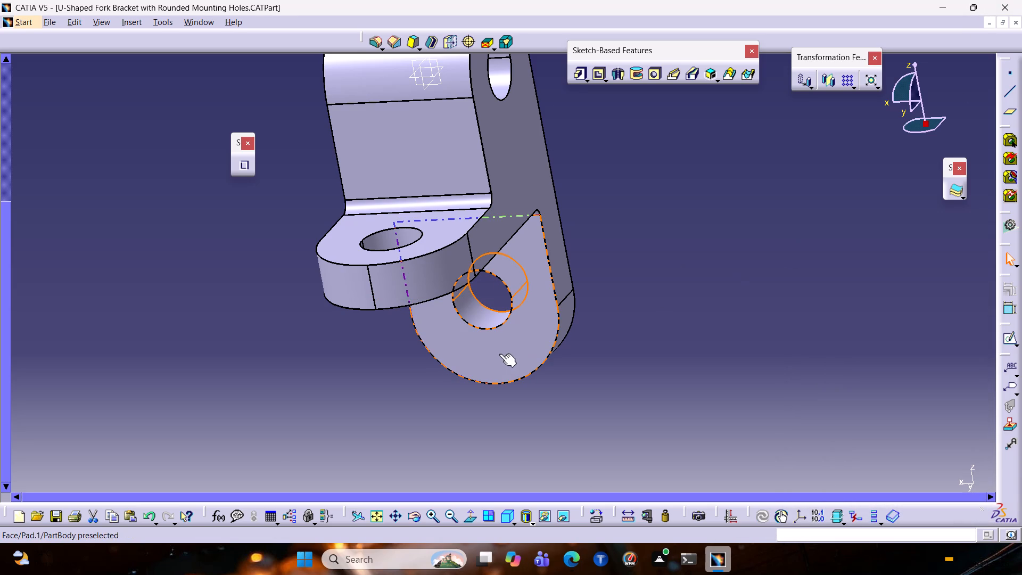
click(987, 22)
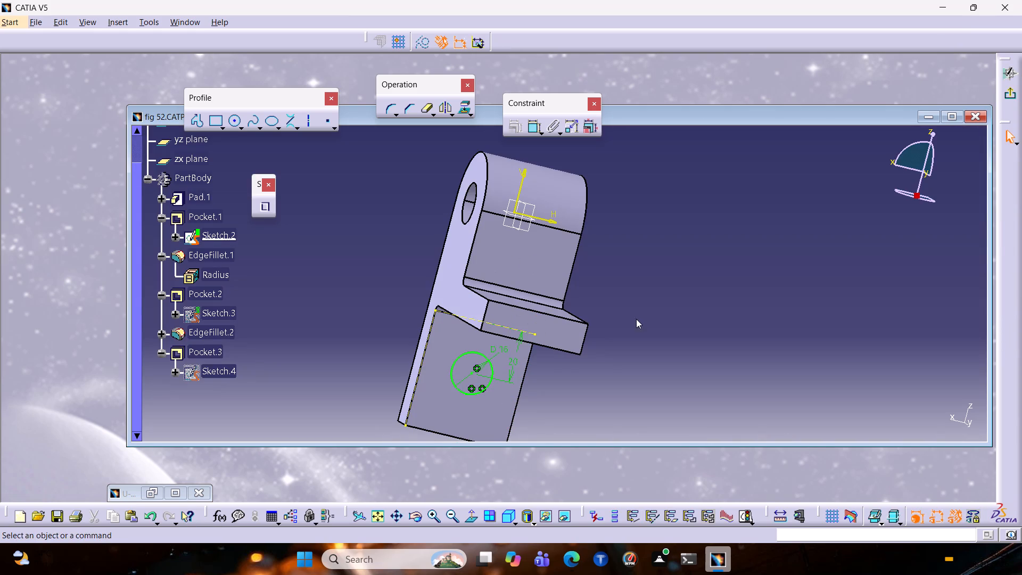
click(205, 368)
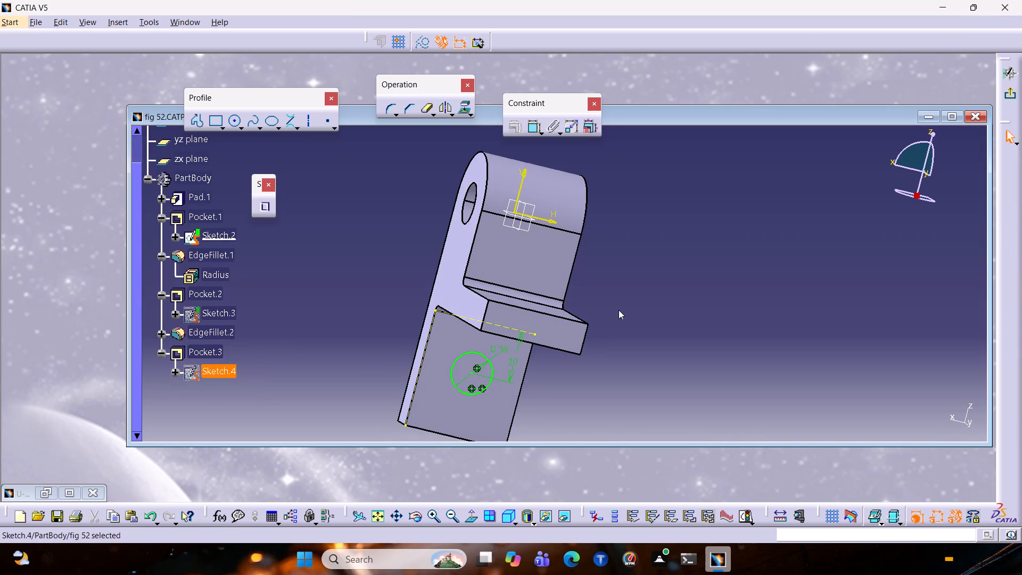
middle_drag(638, 299, 427, 280)
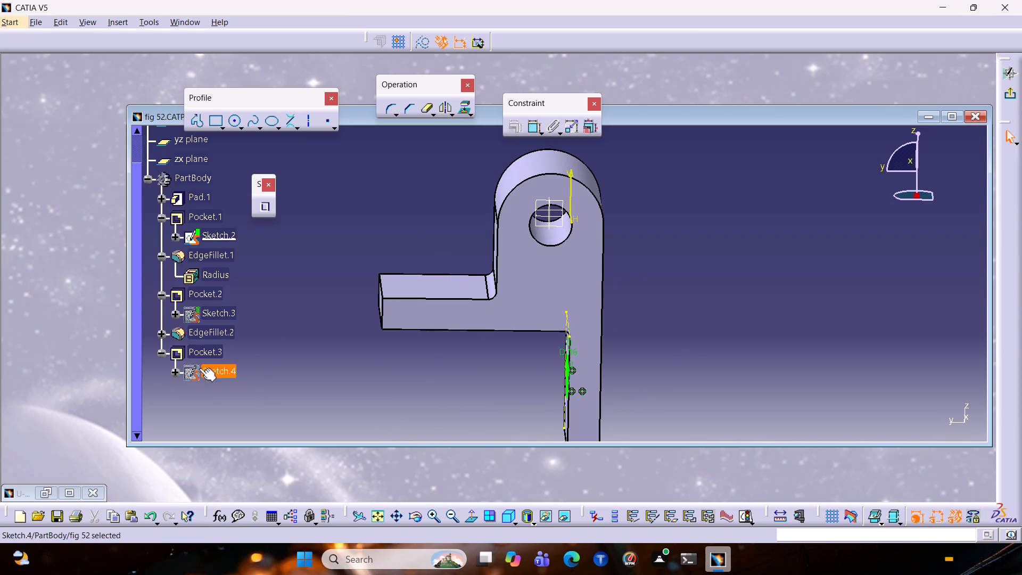
double_click(221, 375)
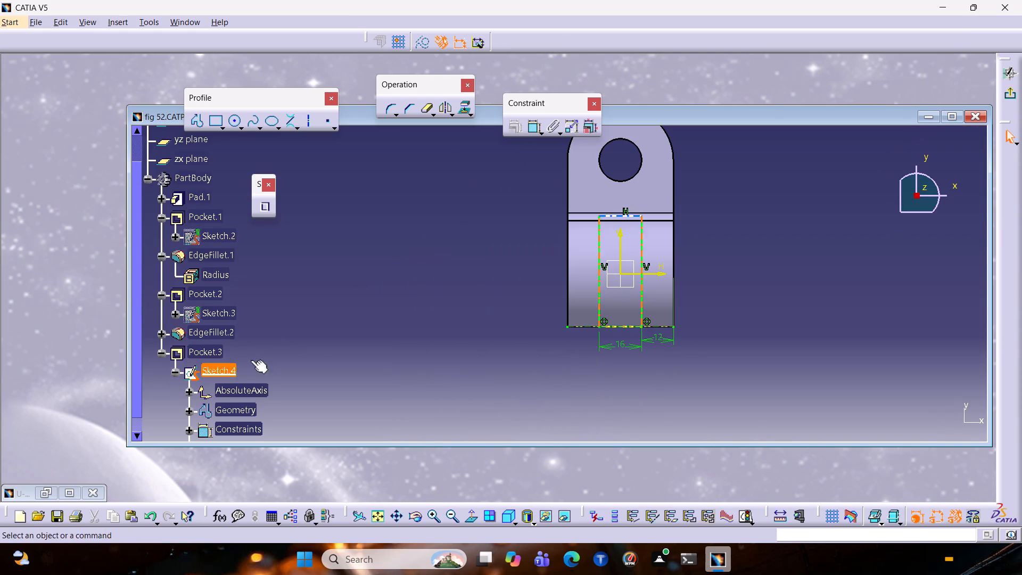
middle_drag(702, 243, 652, 282)
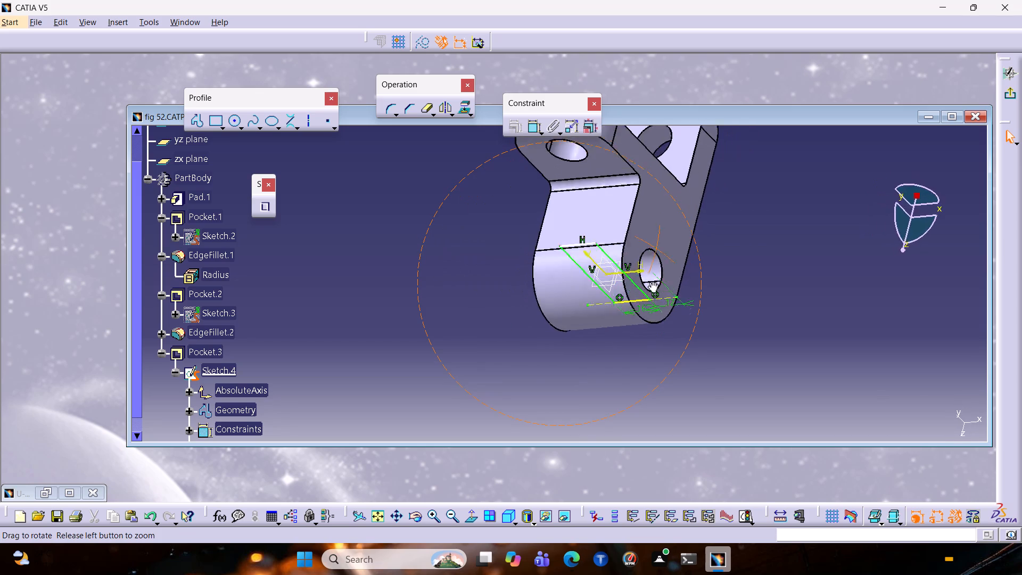
middle_drag(652, 282, 654, 278)
ctrl+scroll(654, 278, down, 1)
scroll(250, 346, down, 3)
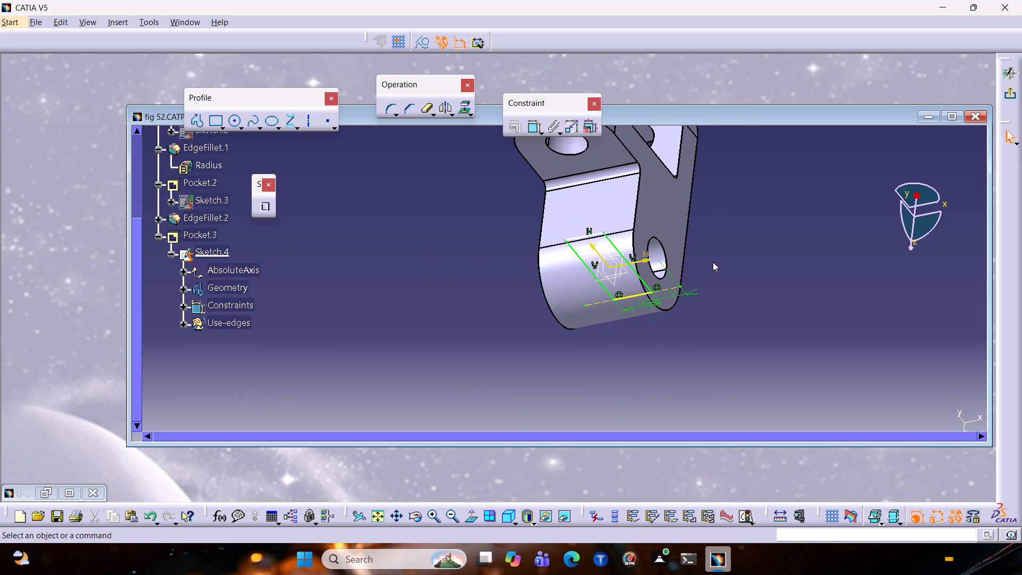
middle_drag(714, 261, 675, 331)
ctrl+middle_drag(674, 327, 660, 336)
ctrl+middle_drag(774, 251, 738, 290)
Close the fig 52 reference part and keep the U-shaped fork bracket document open.
click(973, 114)
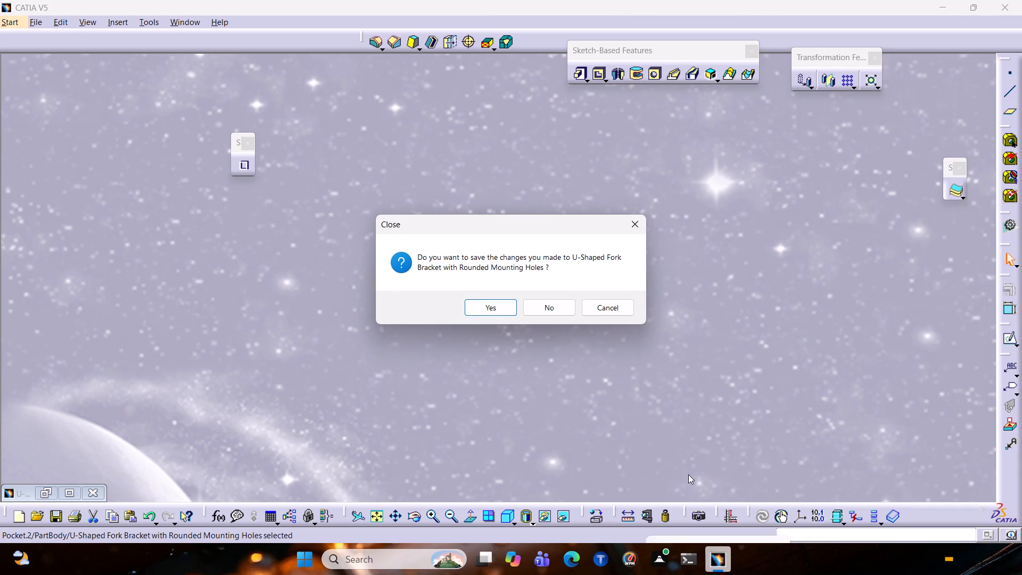
click(635, 223)
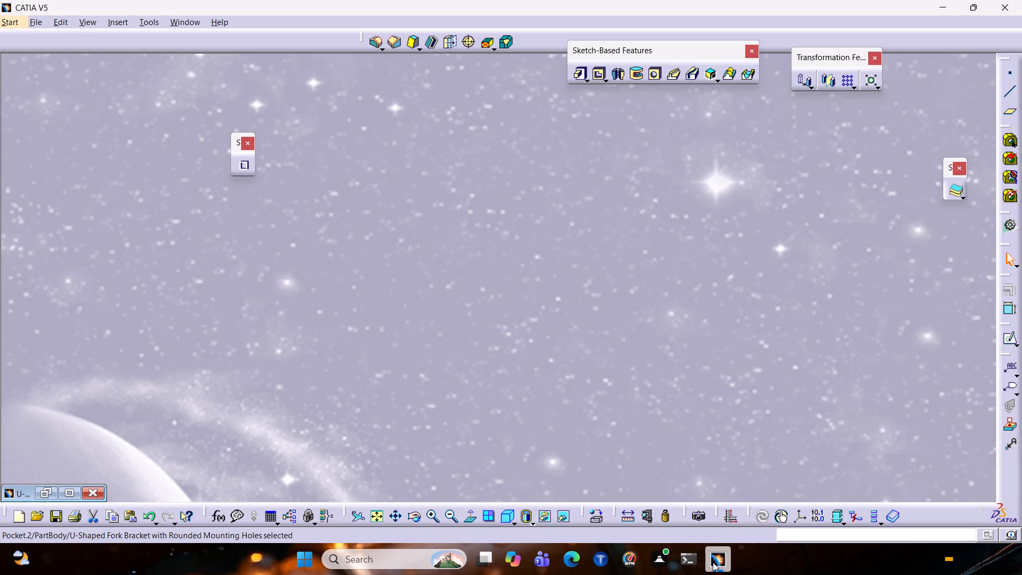
click(714, 489)
Browse the existing files in the Documents folder through the file-open dialog, and leave without opening one.
click(37, 23)
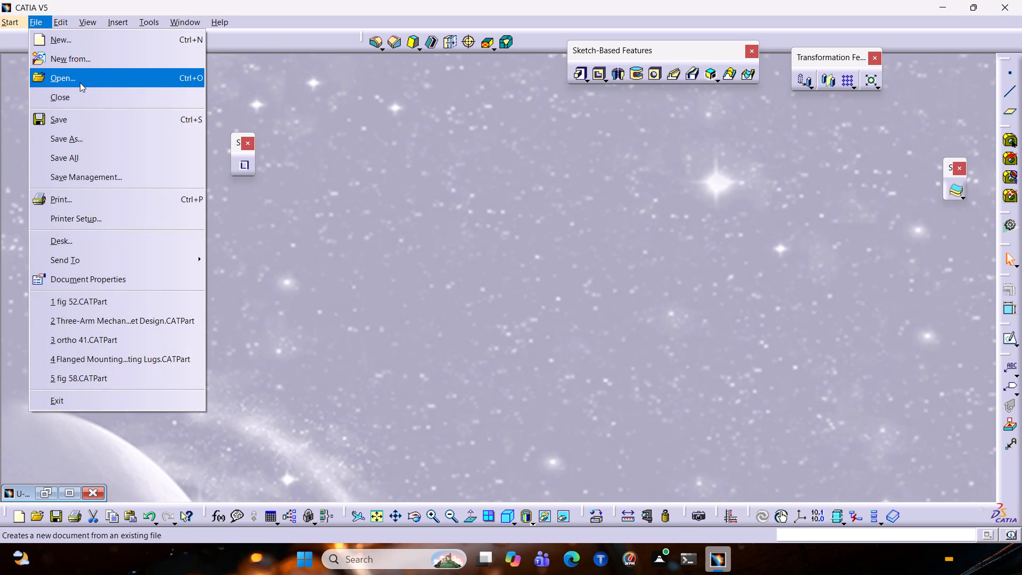
click(80, 83)
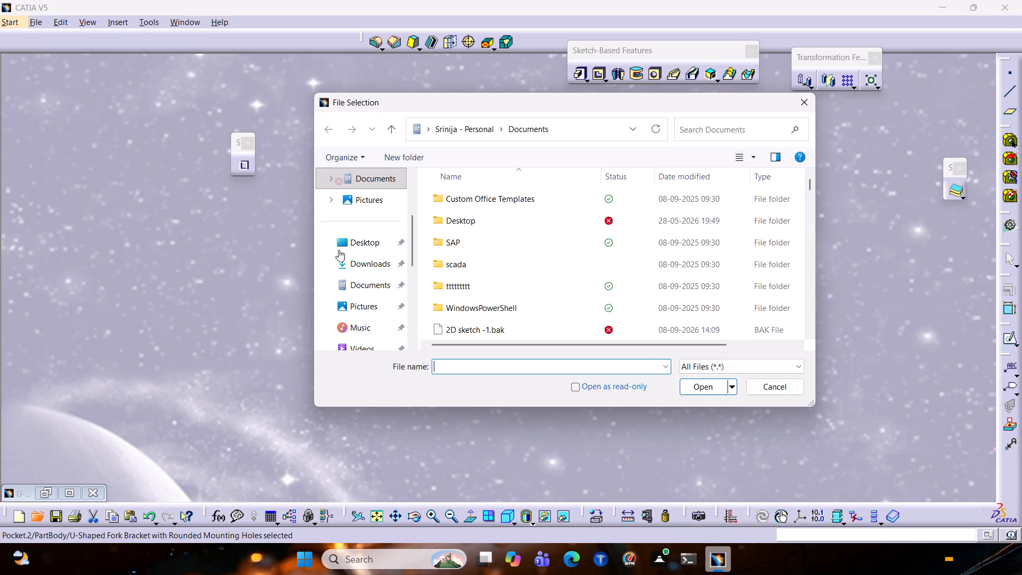
scroll(532, 261, down, 16)
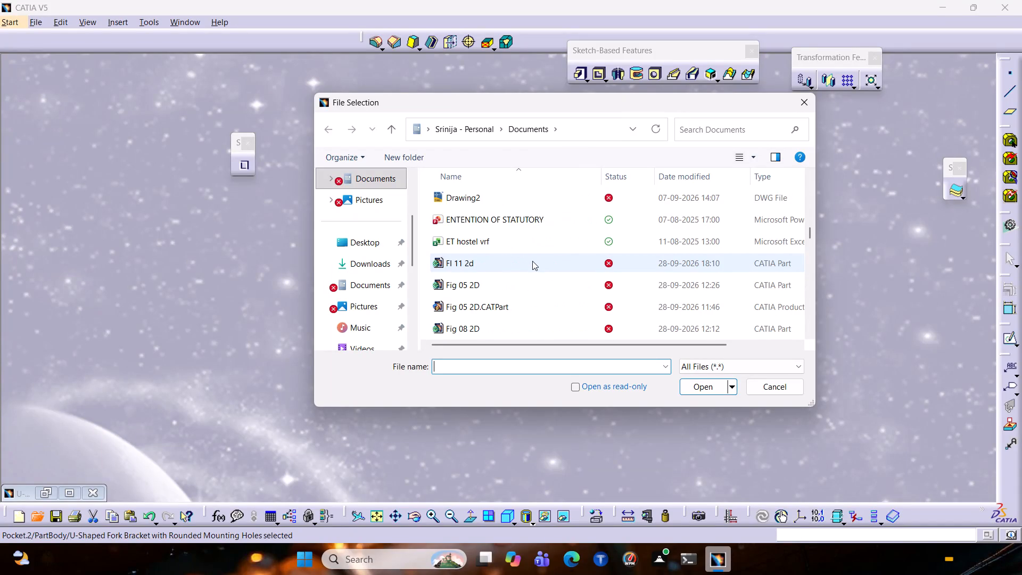
scroll(532, 261, up, 3)
scroll(532, 261, down, 15)
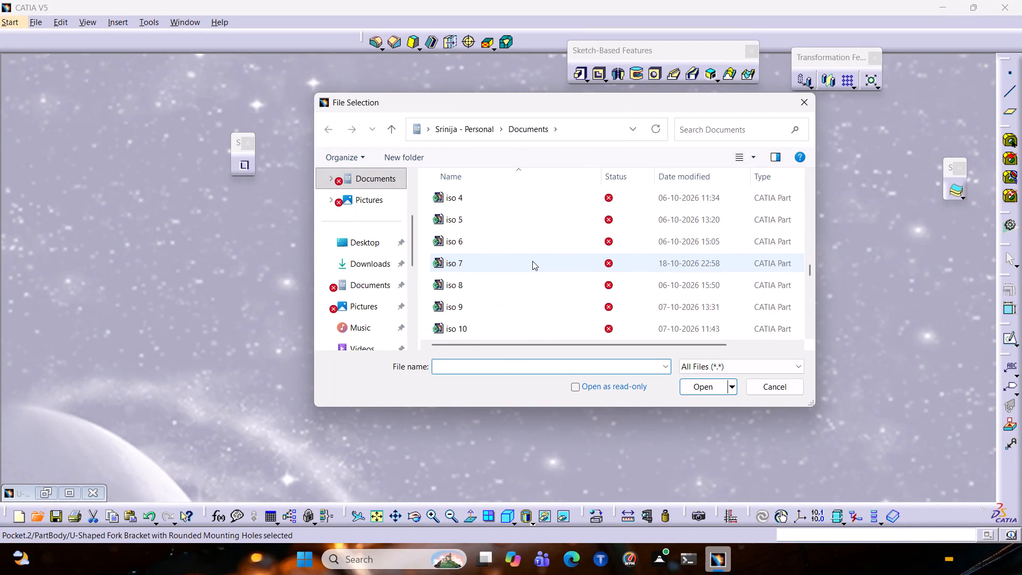
scroll(532, 261, down, 18)
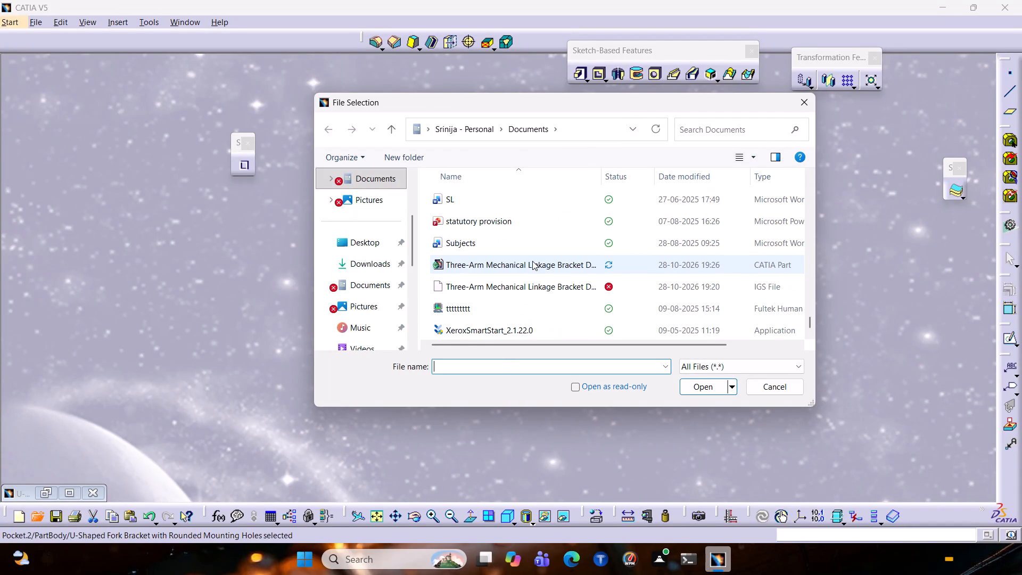
scroll(532, 261, down, 12)
scroll(532, 261, up, 6)
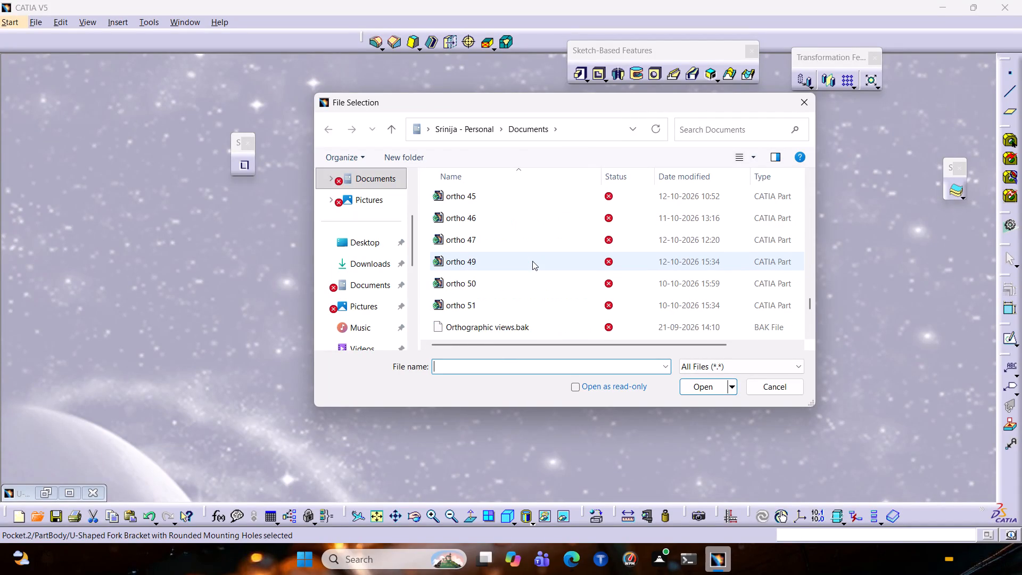
scroll(532, 261, down, 1)
click(160, 280)
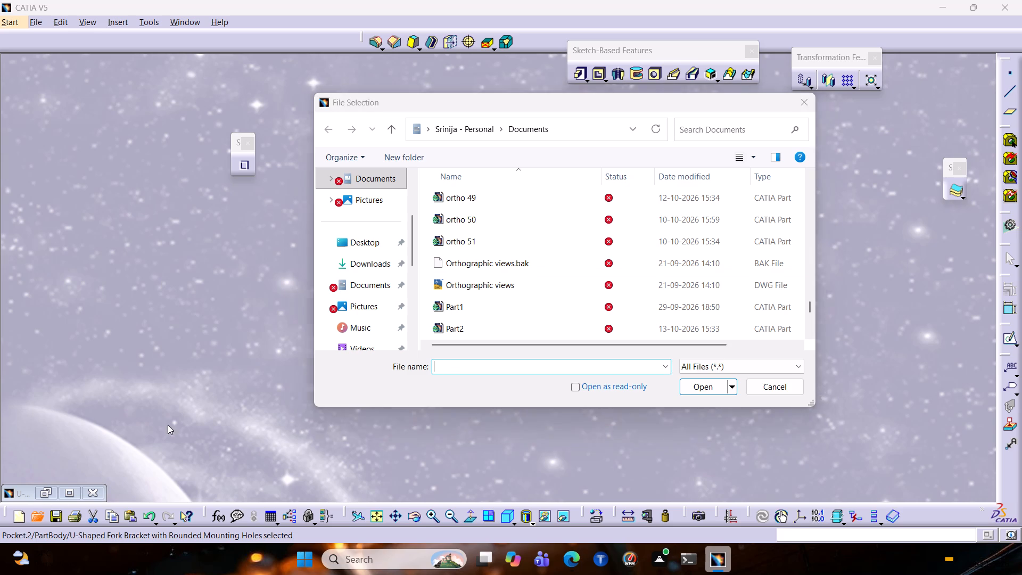
click(797, 97)
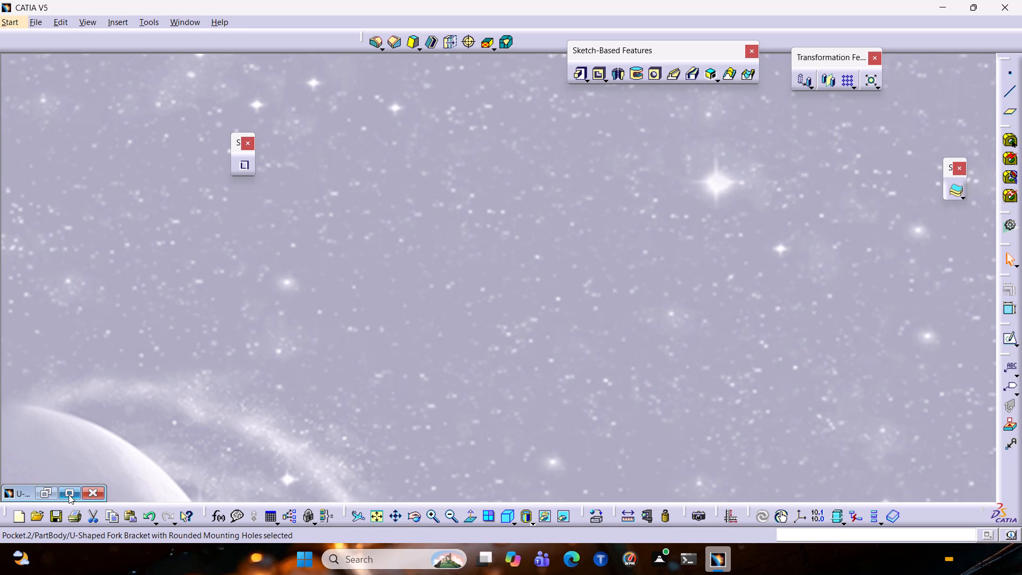
Restore the fork bracket window, deselect the pocket, and save the part in Documents as U-Shaped Fork Bracket with Rounded Mounting Holes.CATPart.
click(69, 495)
middle_drag(660, 215, 643, 241)
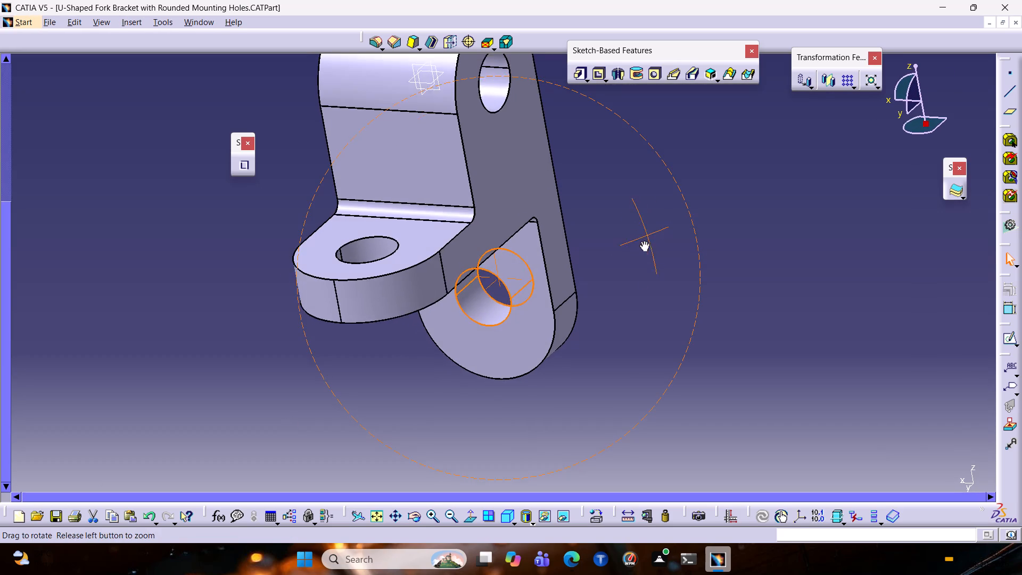
middle_drag(643, 241, 633, 255)
click(631, 248)
ctrl+middle_drag(643, 227, 602, 276)
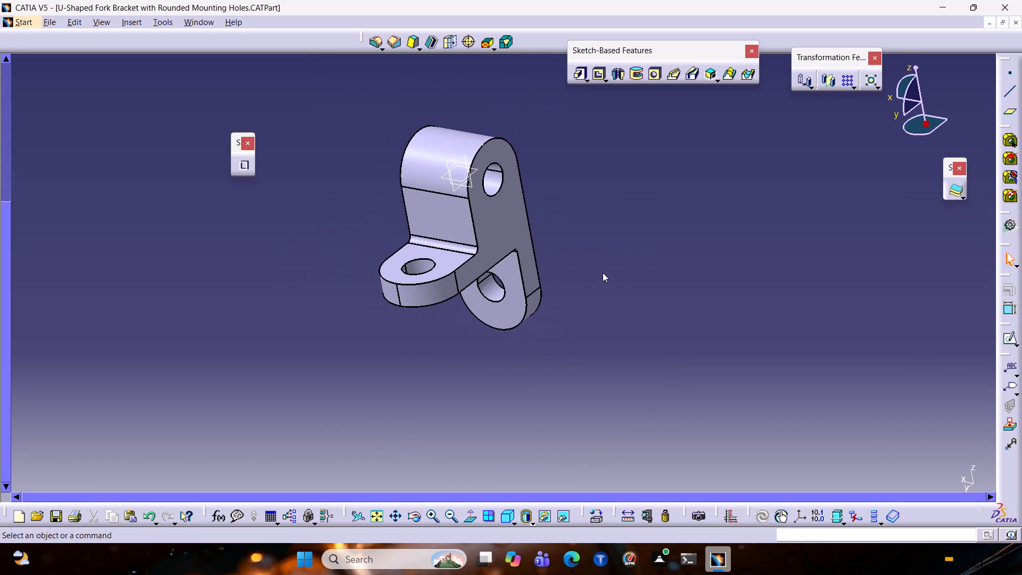
key(ctrl+s)
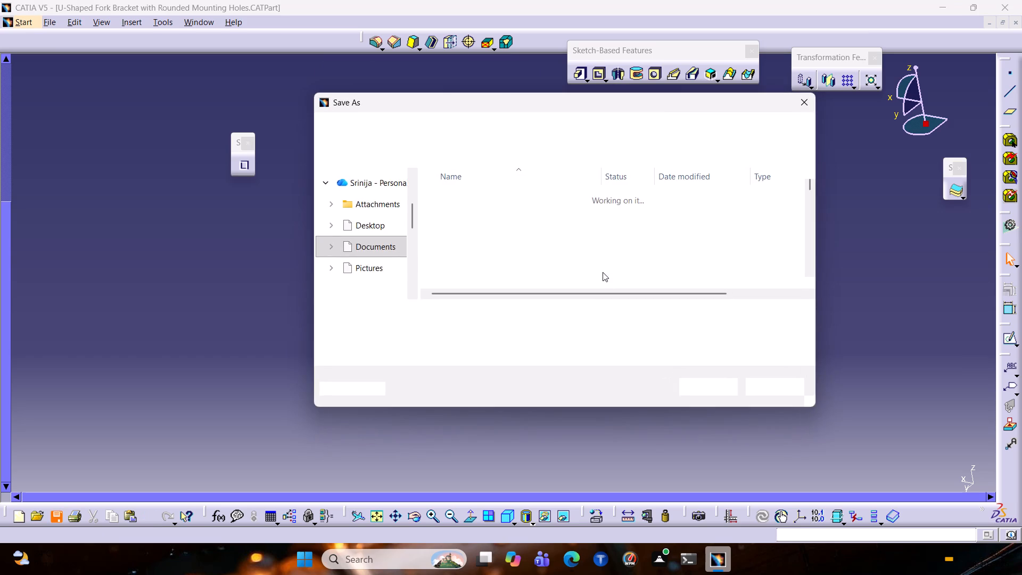
click(700, 385)
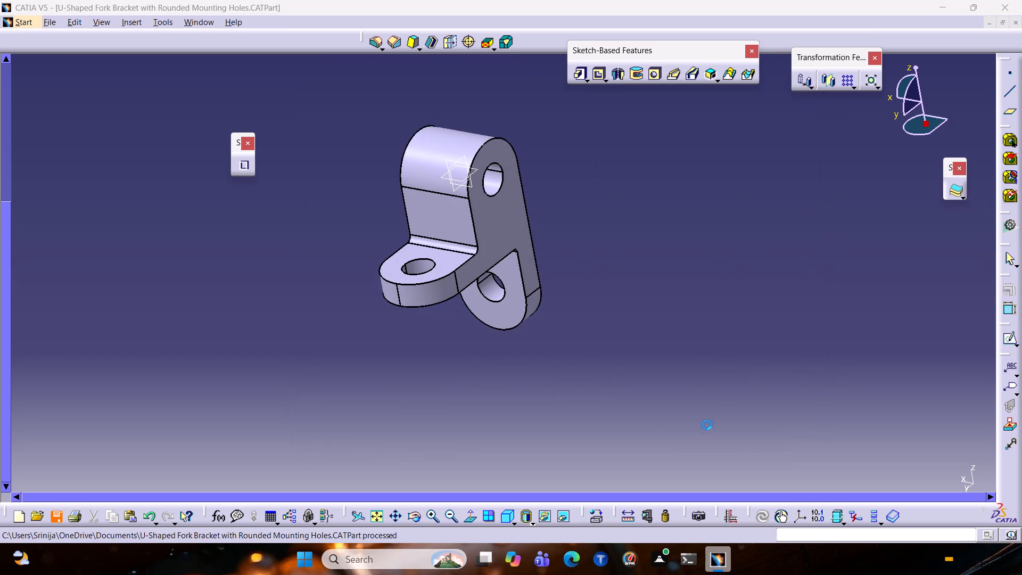
Stop the macro recording.
click(166, 22)
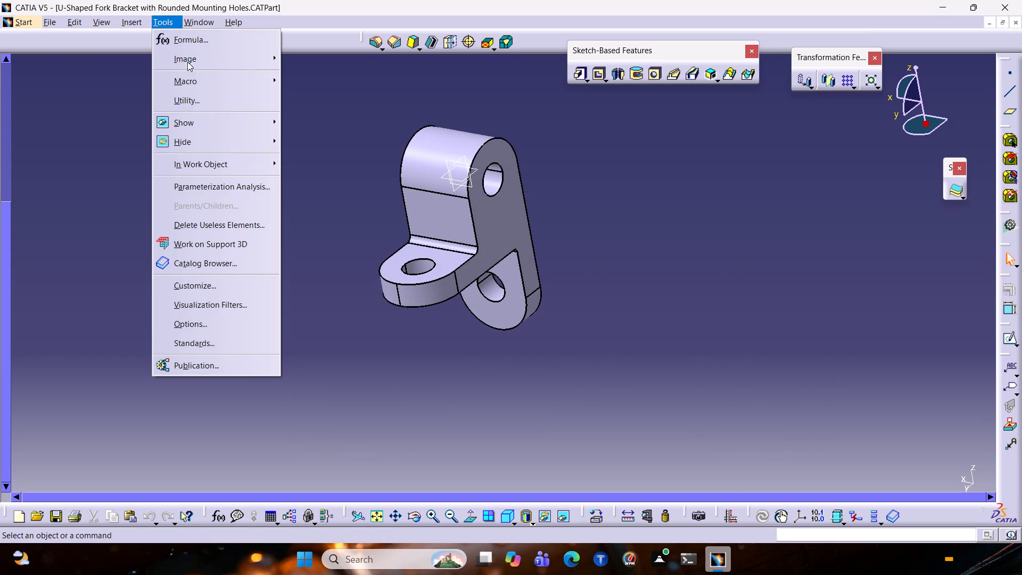
click(212, 86)
click(332, 118)
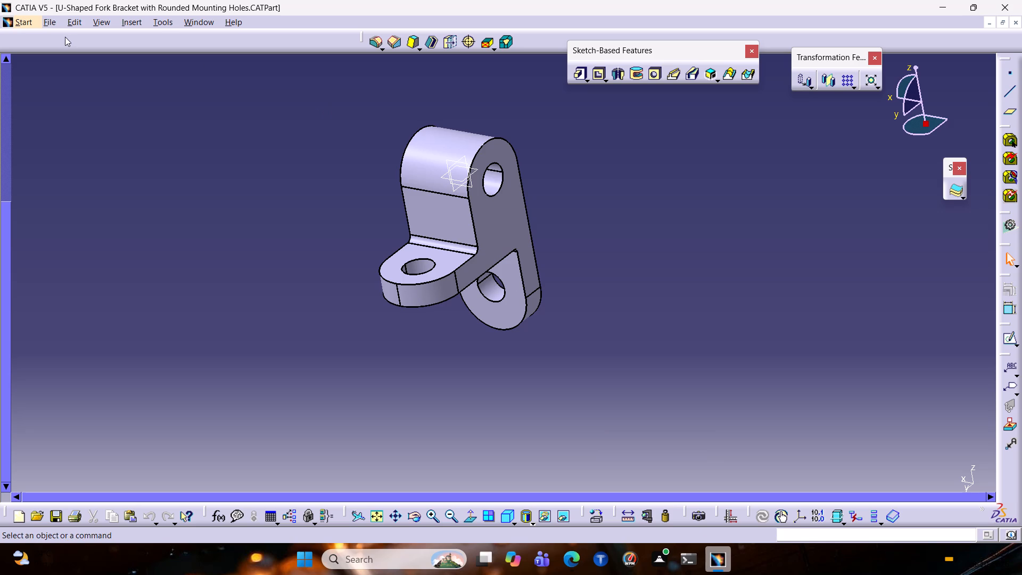
Save a copy of the bracket in igs format in Documents under the name U-Shaped Fork Bracket with Rounded Mounting Holes.
click(54, 20)
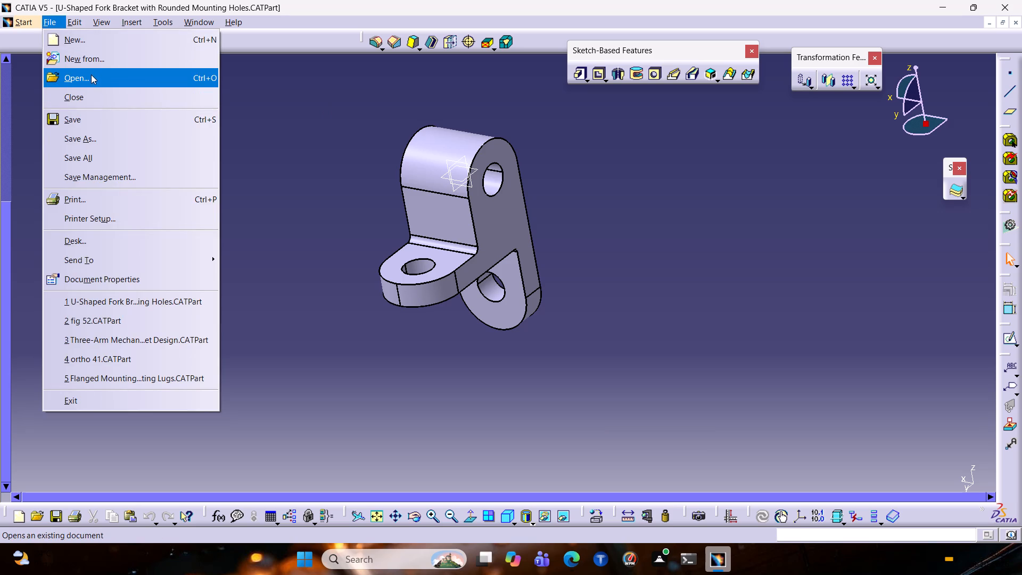
click(86, 138)
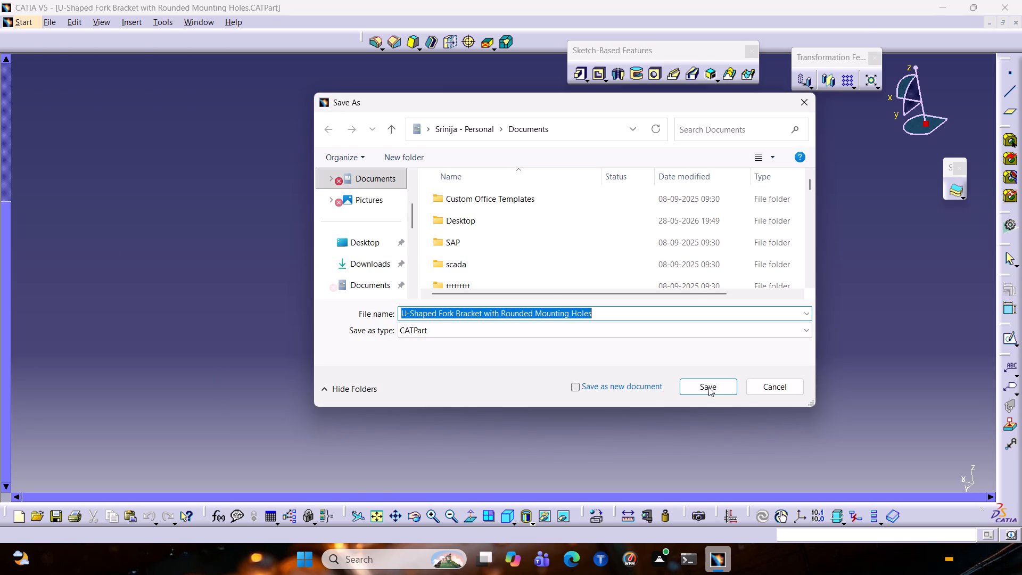
click(708, 387)
click(676, 302)
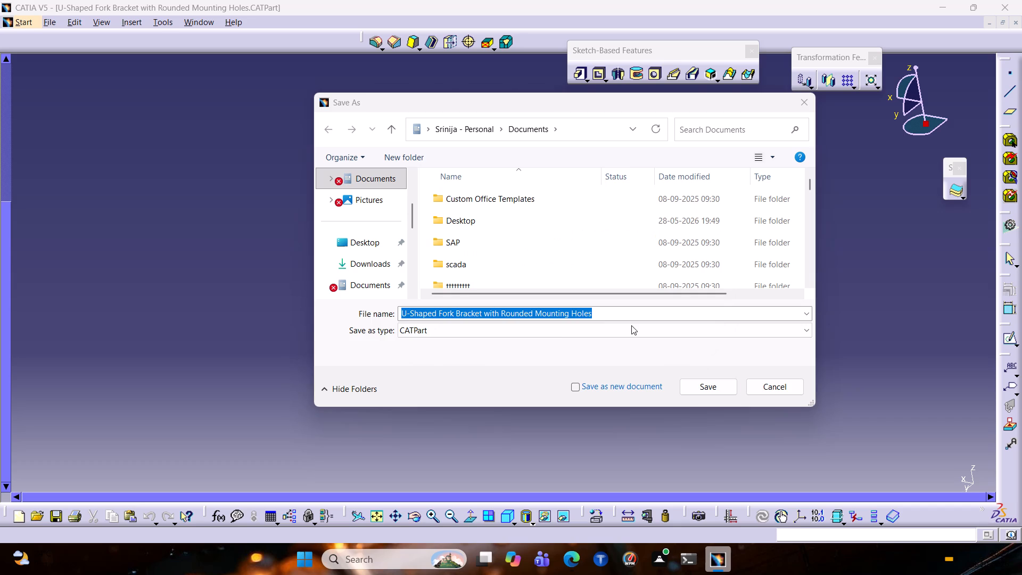
click(553, 332)
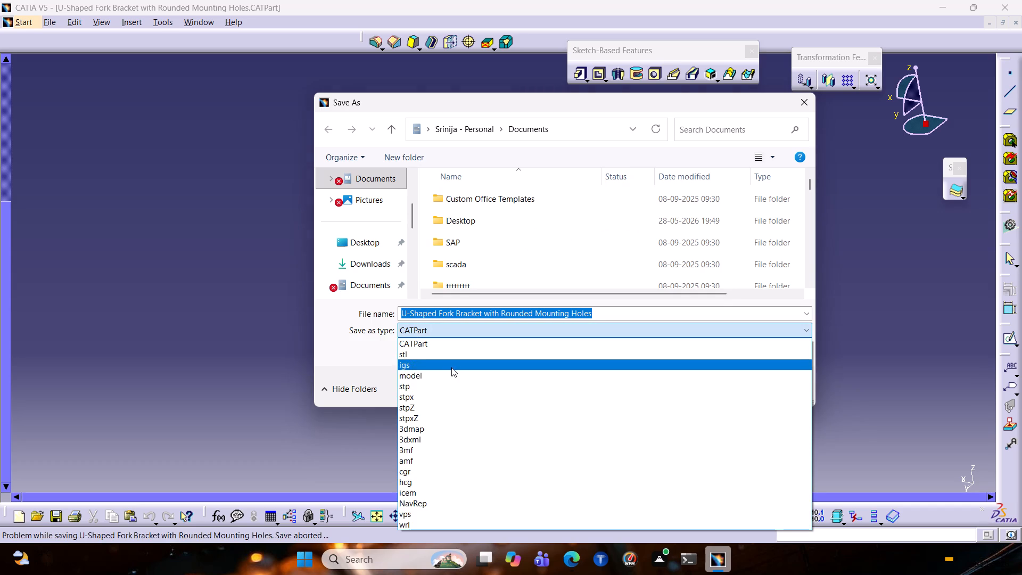
click(451, 367)
click(693, 388)
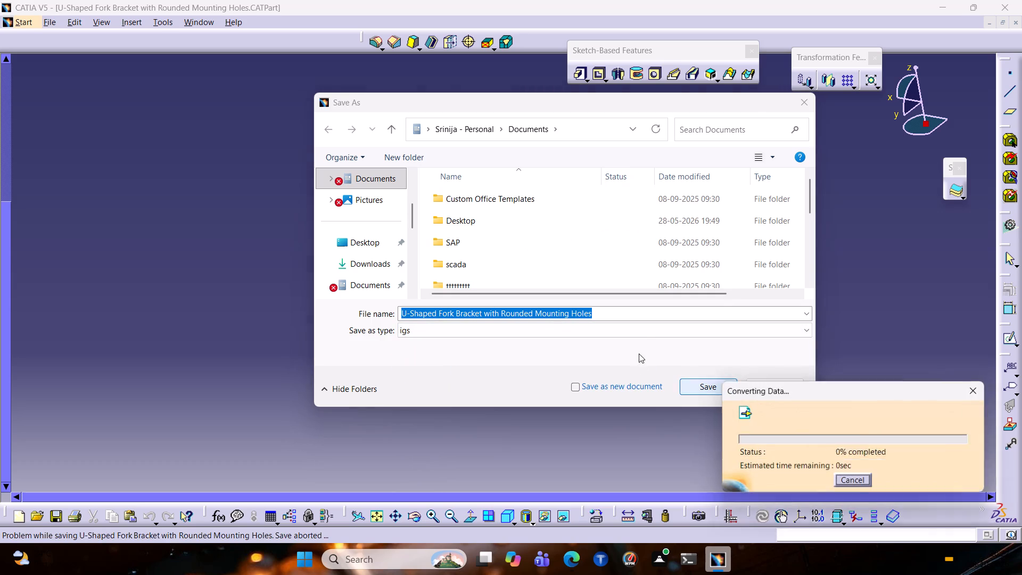